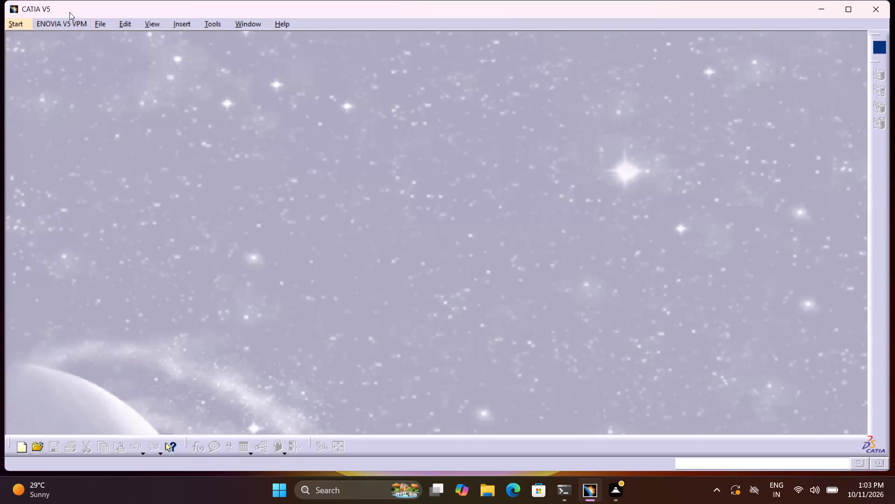
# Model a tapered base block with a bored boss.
# Create a new Part Design part named catia 29.
pyautogui.click(26, 27)
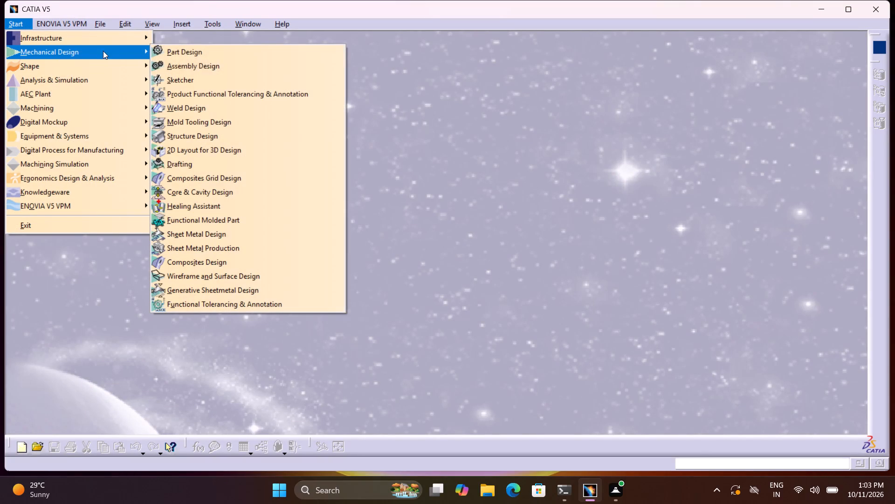
pyautogui.click(184, 54)
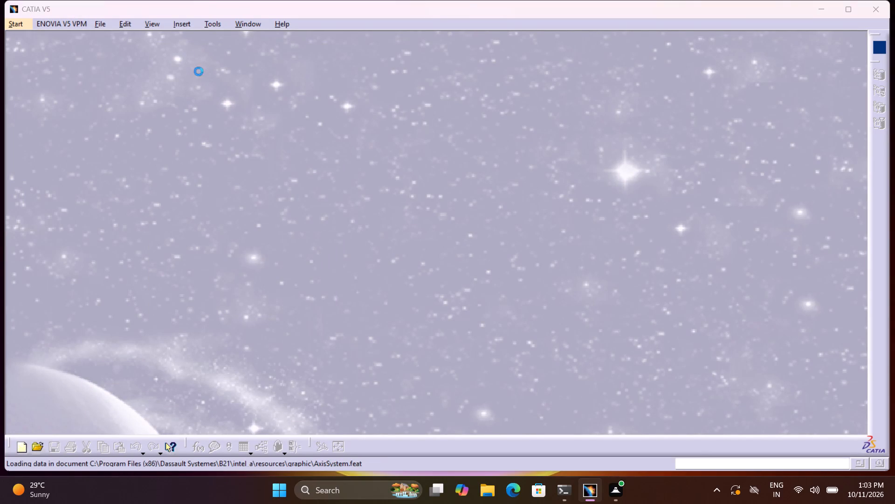
pyautogui.press('a')
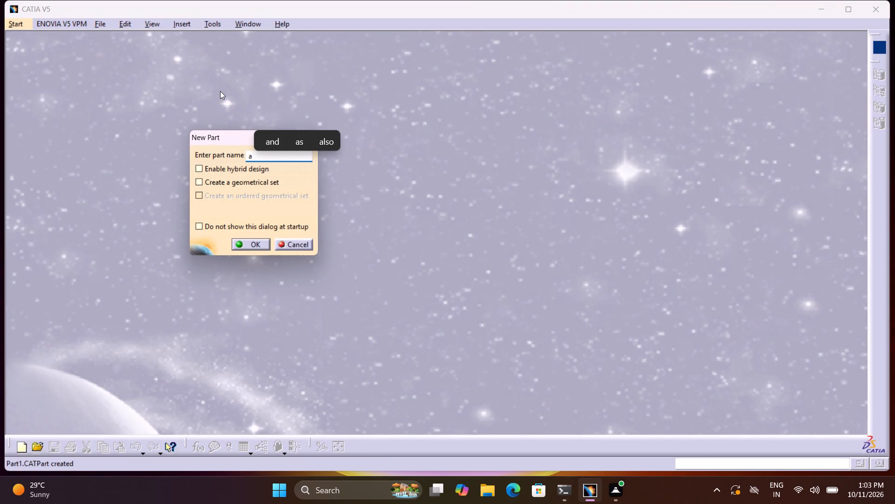
pyautogui.press('BackSpace')
pyautogui.write('ca')
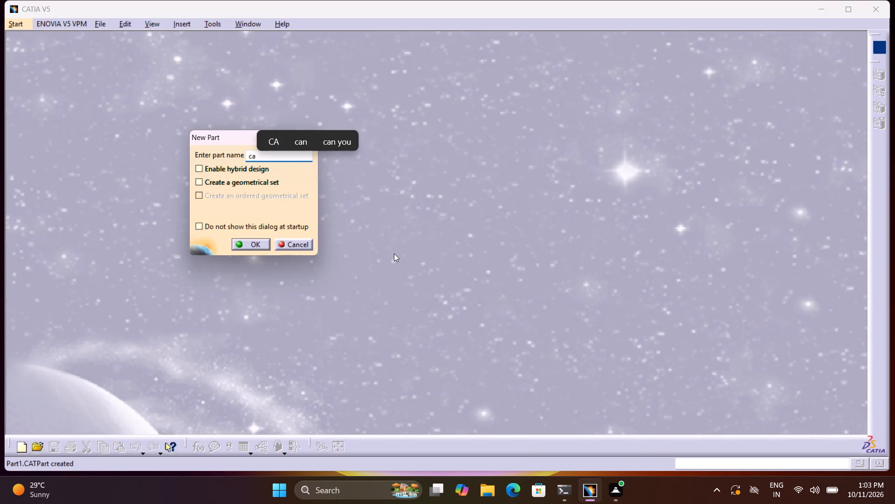
pyautogui.write('tia 29')
pyautogui.click(261, 245)
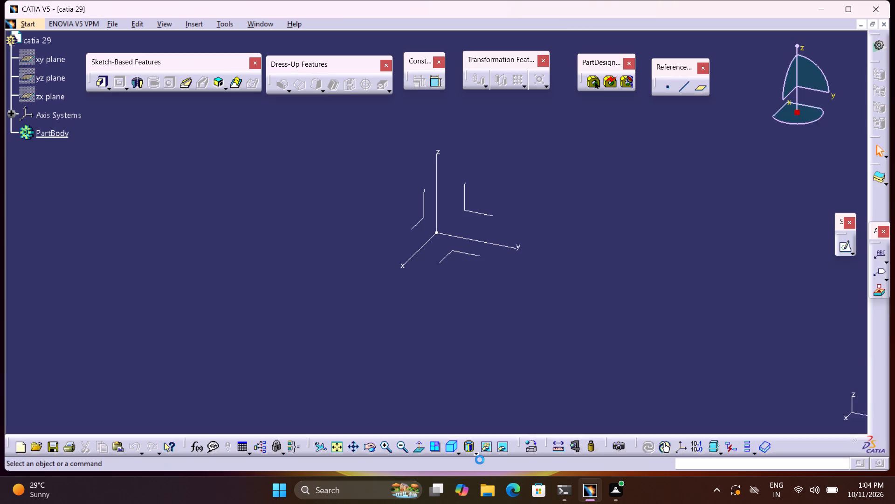
# Open a positioned sketch on the yz plane of the absolute axis system, with implicit origin and orientation.
pyautogui.click(448, 447)
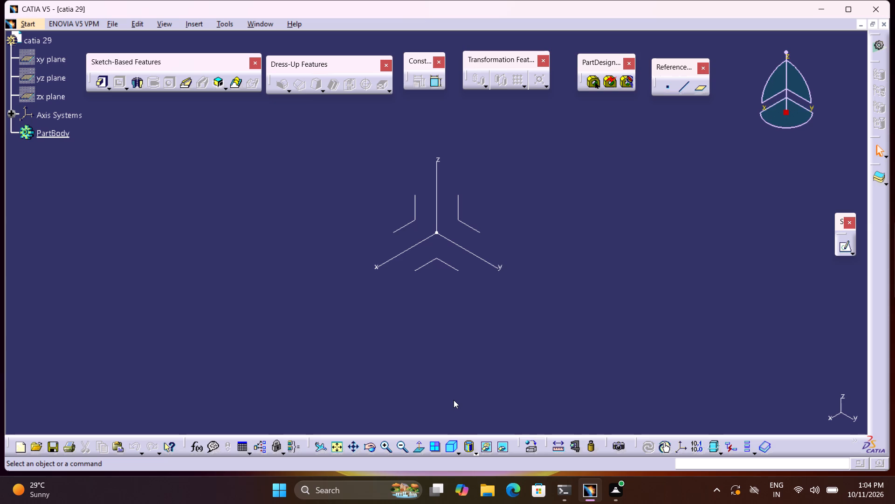
pyautogui.click(851, 251)
pyautogui.click(879, 260)
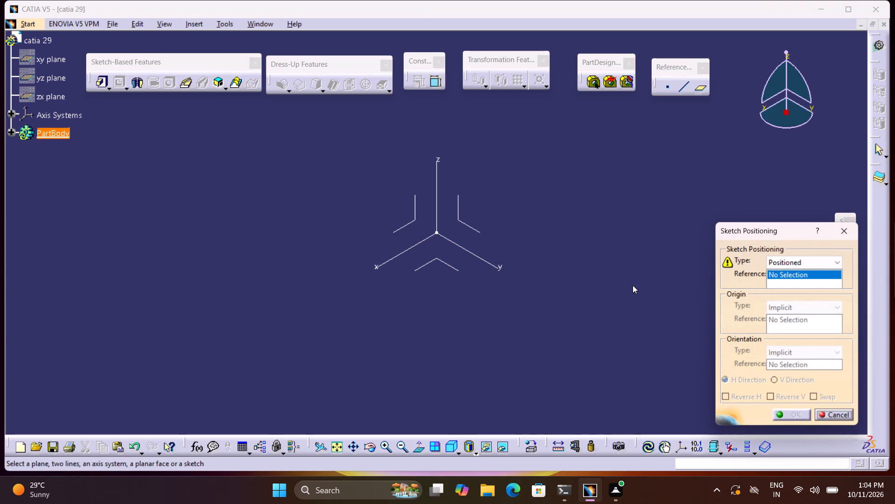
pyautogui.click(458, 220)
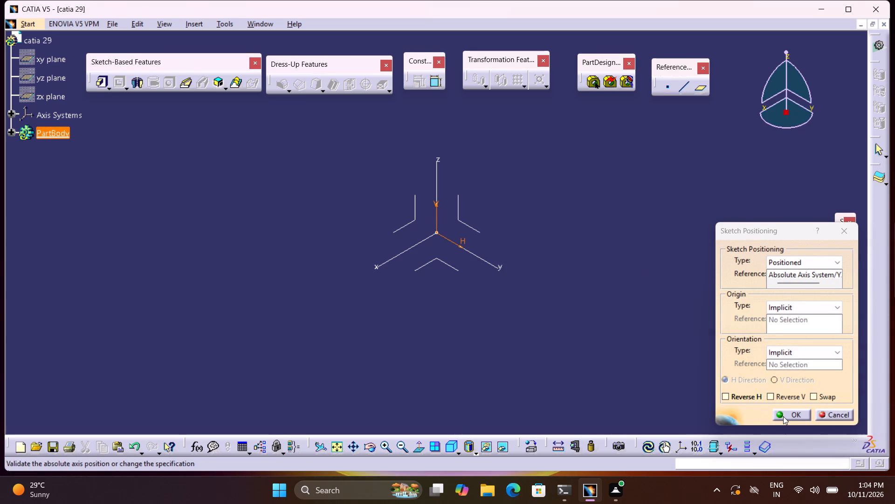
pyautogui.click(783, 416)
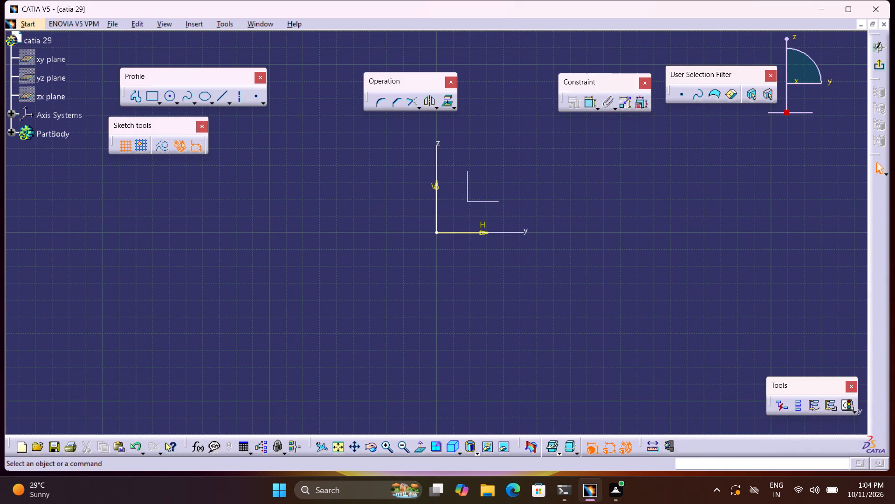
# Sketch a closed trapezoid profile starting at the origin, with a horizontal base about 162 mm and a parallel top edge about 134 mm.
pyautogui.moveTo(525, 195); pyautogui.dragTo(478, 231, button='middle')
pyautogui.middleClick(478, 231)
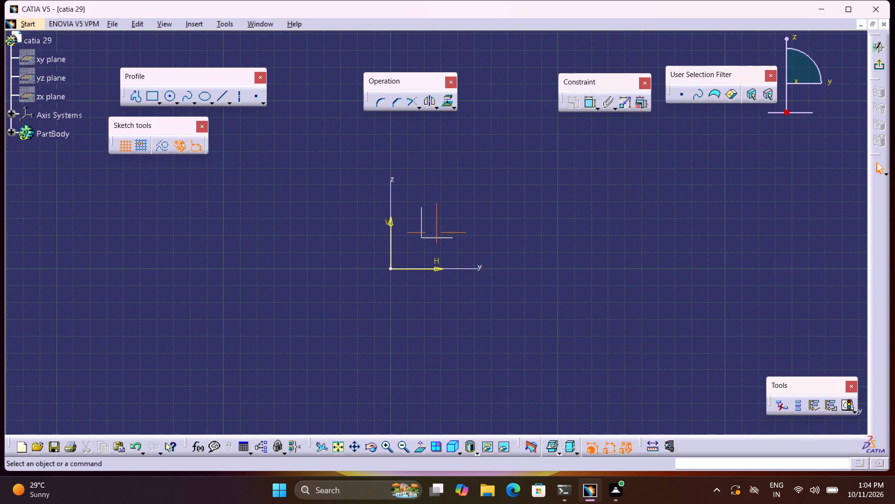
pyautogui.click(136, 99)
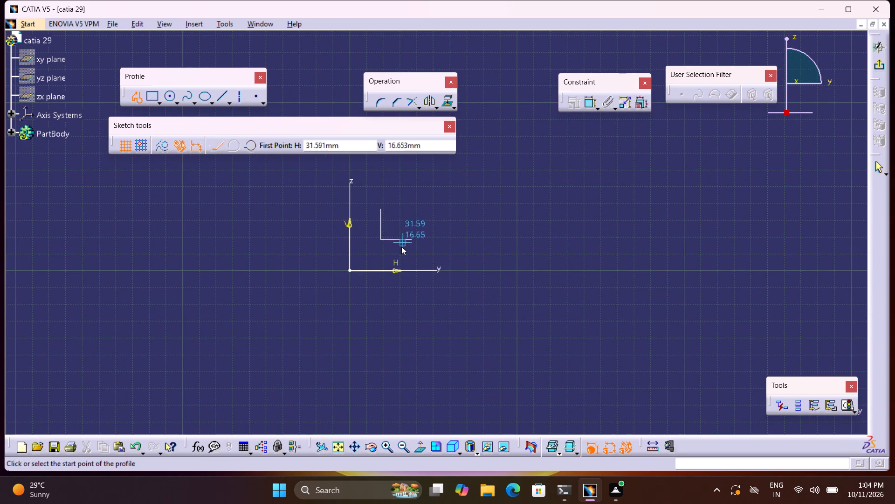
pyautogui.click(349, 270)
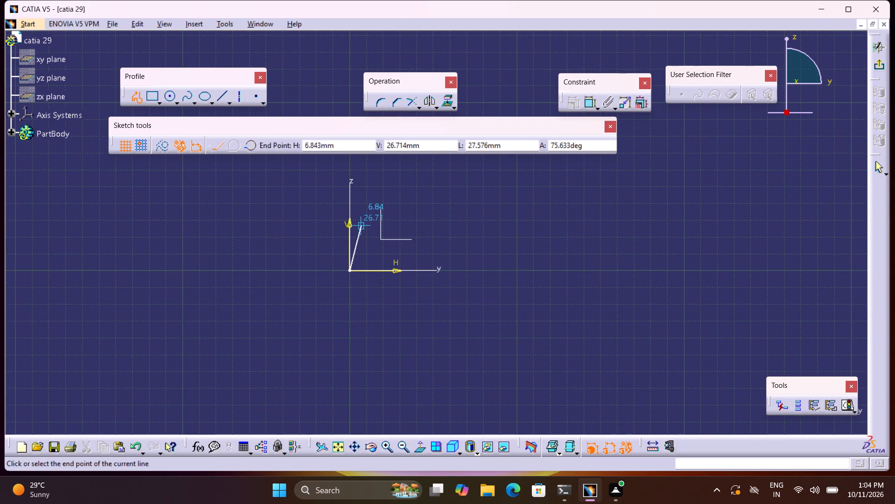
pyautogui.click(620, 269)
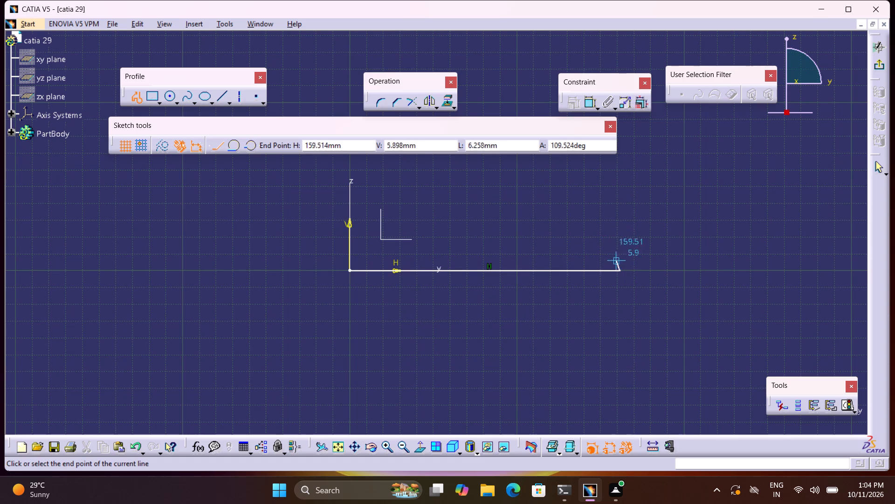
pyautogui.click(599, 233)
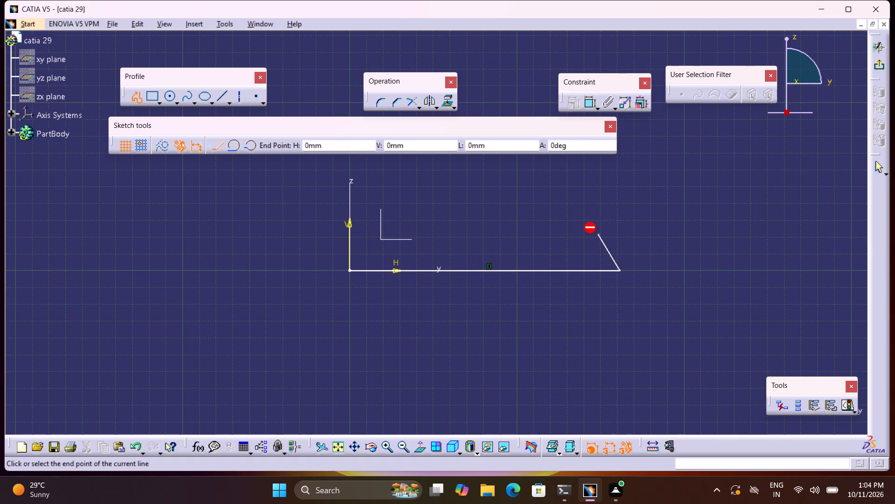
pyautogui.click(375, 232)
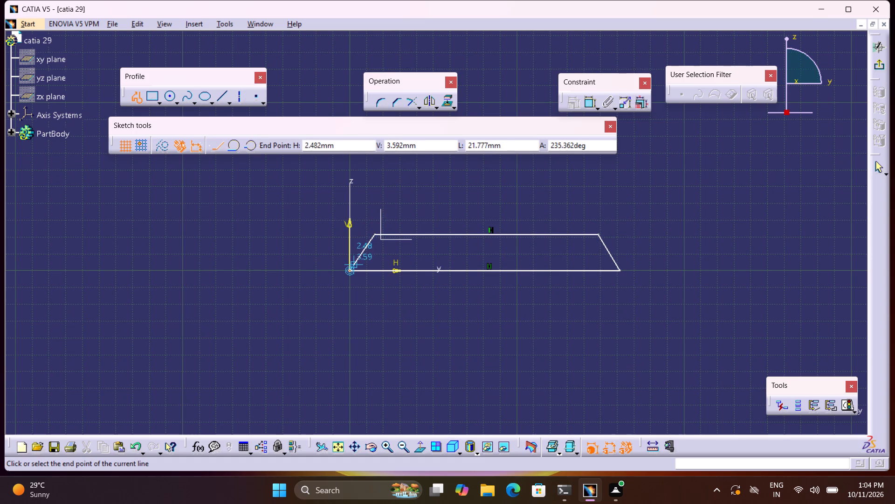
pyautogui.click(350, 269)
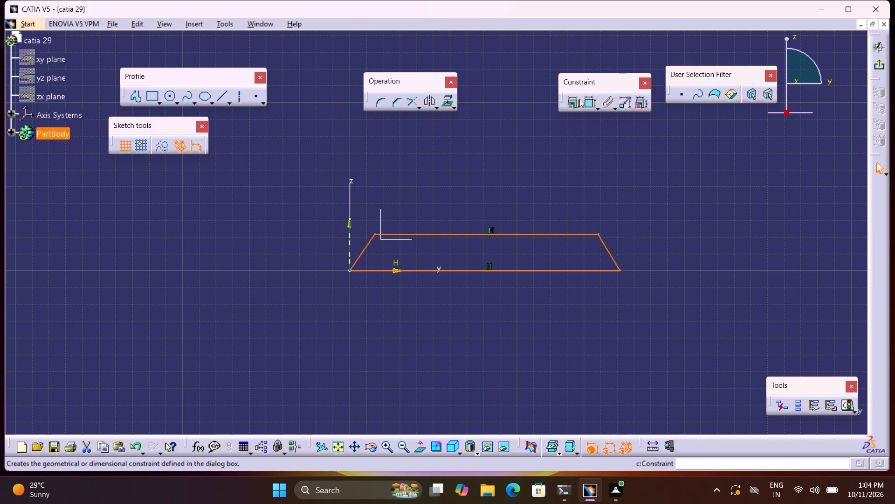
# Dimension the trapezoid's base along the H axis and set its length to 90 mm.
pyautogui.doubleClick(585, 101)
pyautogui.click(518, 273)
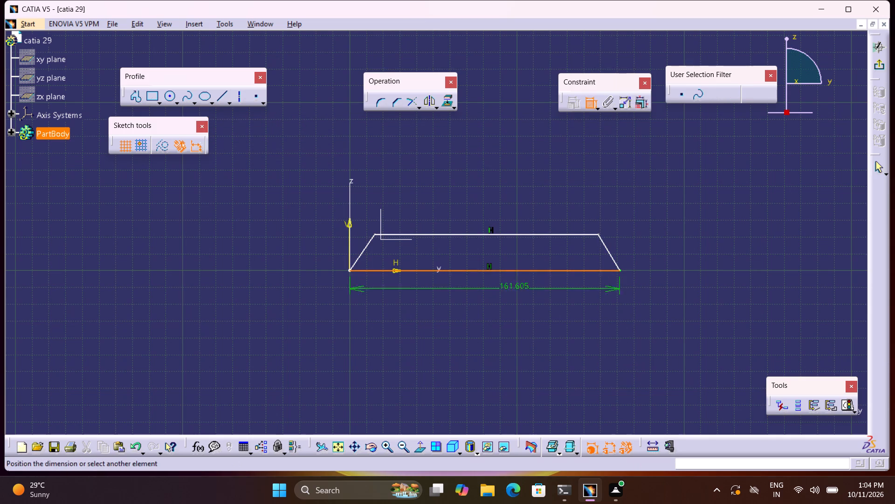
pyautogui.click(515, 307)
pyautogui.doubleClick(515, 305)
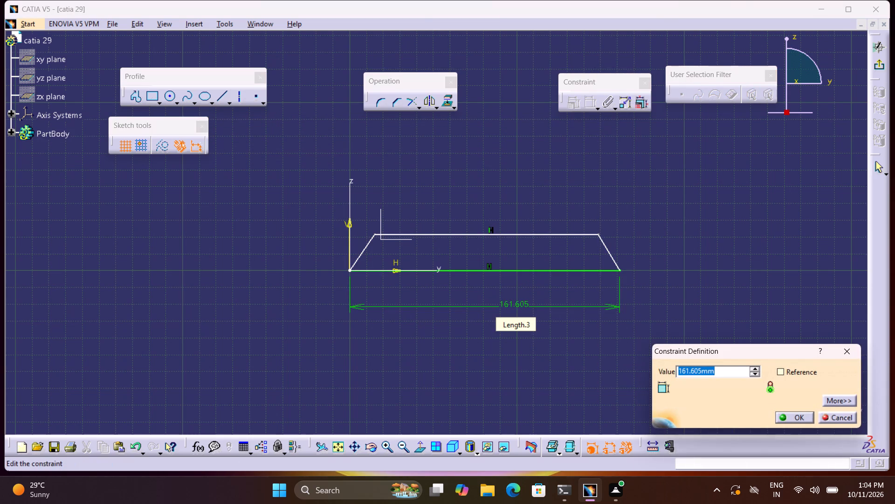
pyautogui.write('90')
pyautogui.press('Return')
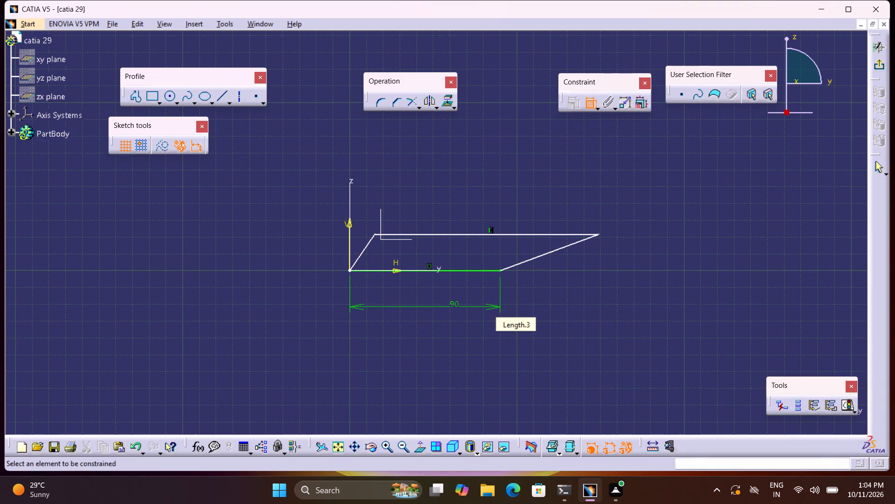
# Dimension the trapezoid's top edge and set its length to 70 mm.
pyautogui.click(502, 235)
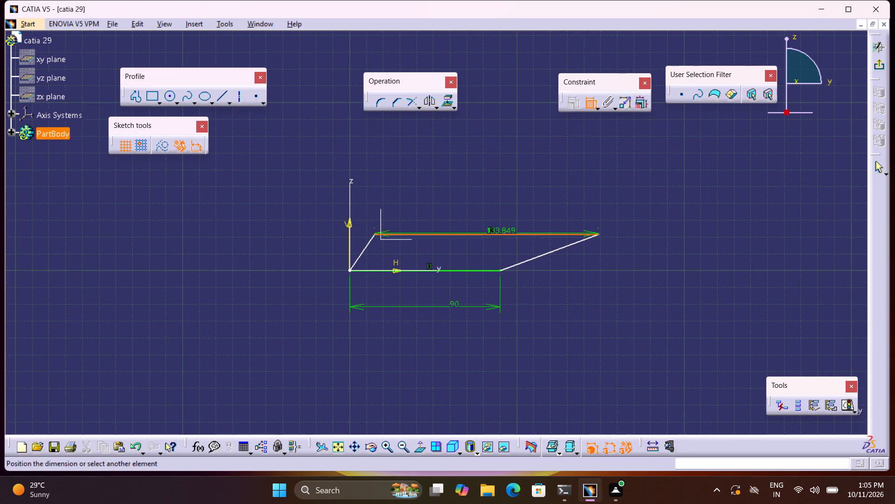
pyautogui.click(481, 205)
pyautogui.doubleClick(481, 205)
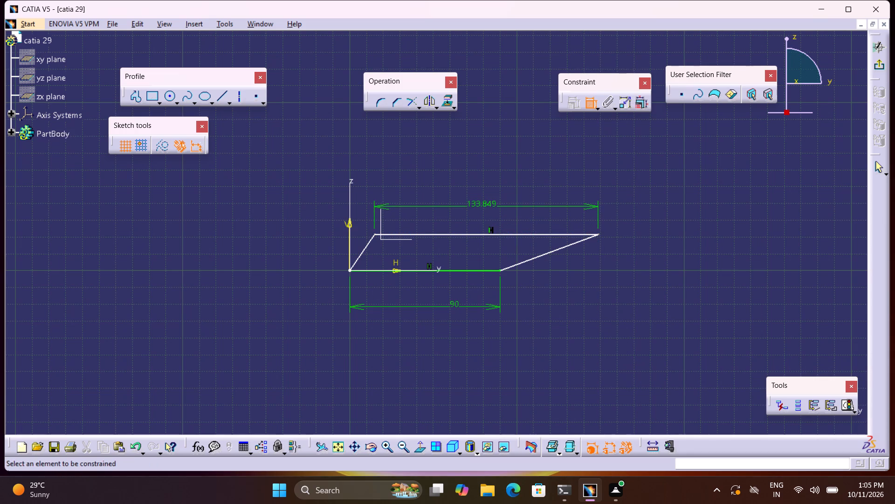
pyautogui.doubleClick(481, 204)
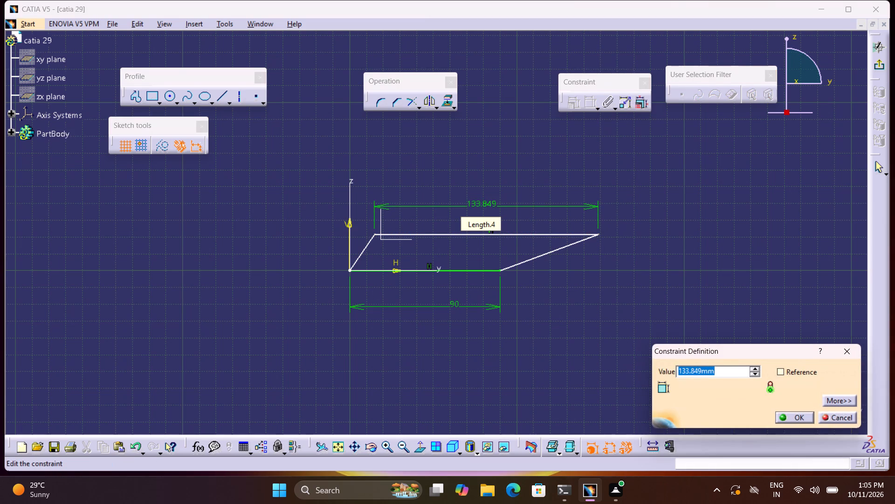
pyautogui.write('70')
pyautogui.press('Return')
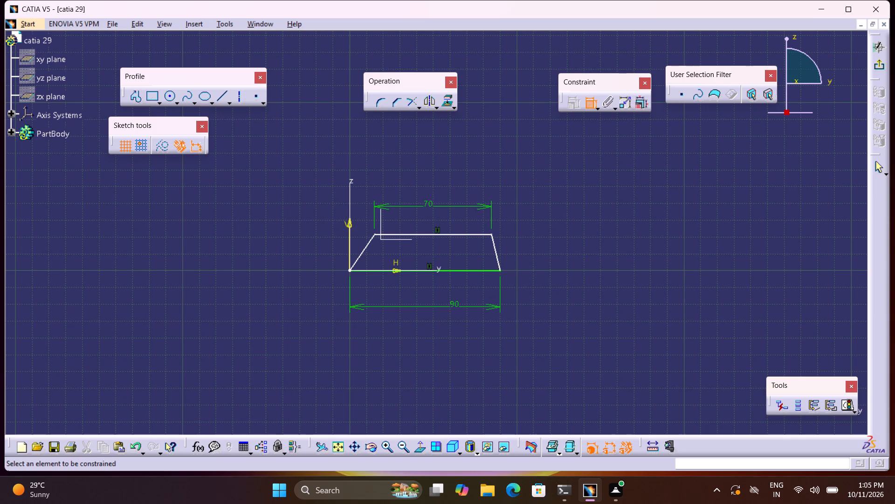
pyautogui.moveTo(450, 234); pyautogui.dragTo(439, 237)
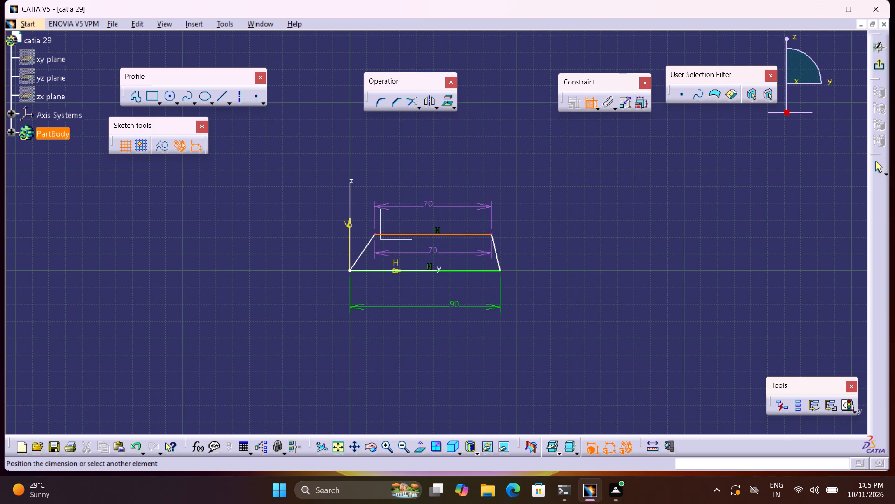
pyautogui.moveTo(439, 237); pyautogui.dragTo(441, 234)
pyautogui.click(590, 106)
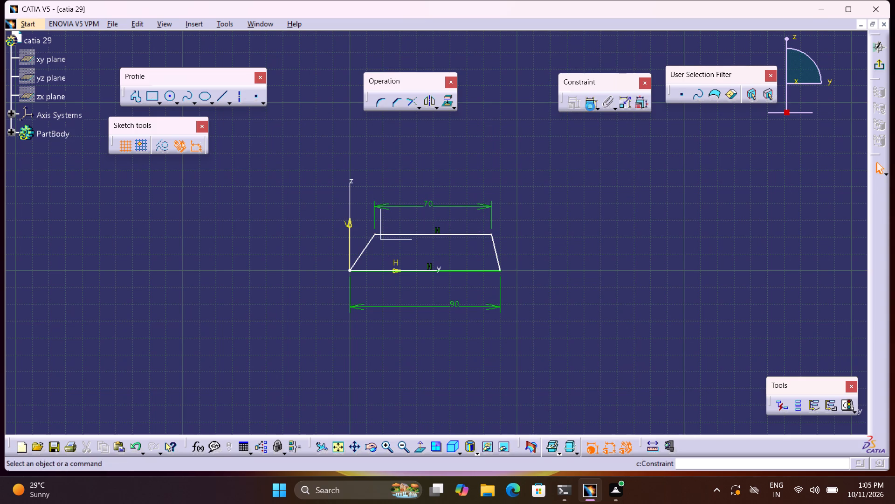
# Shift the trapezoid's 70 mm top edge toward the V axis so it sits roughly centred above the base.
pyautogui.moveTo(462, 236); pyautogui.dragTo(455, 236)
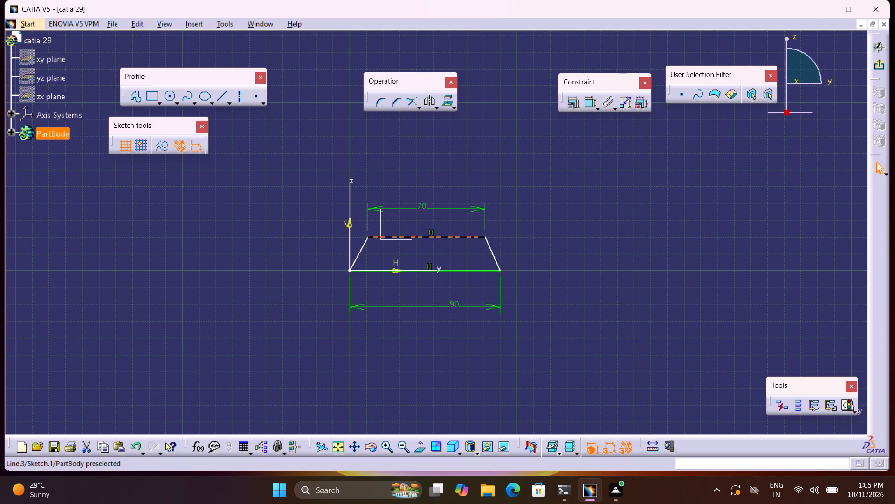
pyautogui.moveTo(455, 236); pyautogui.dragTo(454, 236)
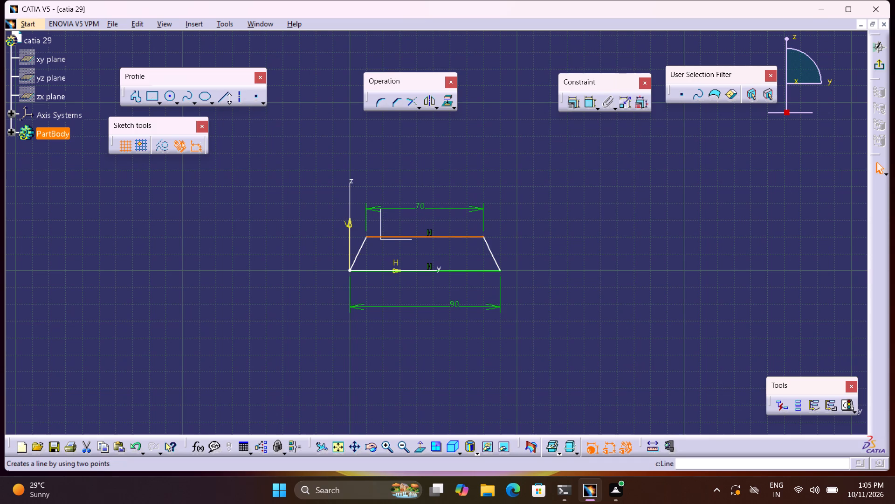
# Draw a vertical line near the trapezoid's middle, from about 10 mm above the base down to well below it.
pyautogui.click(228, 97)
pyautogui.click(224, 96)
pyautogui.click(224, 96)
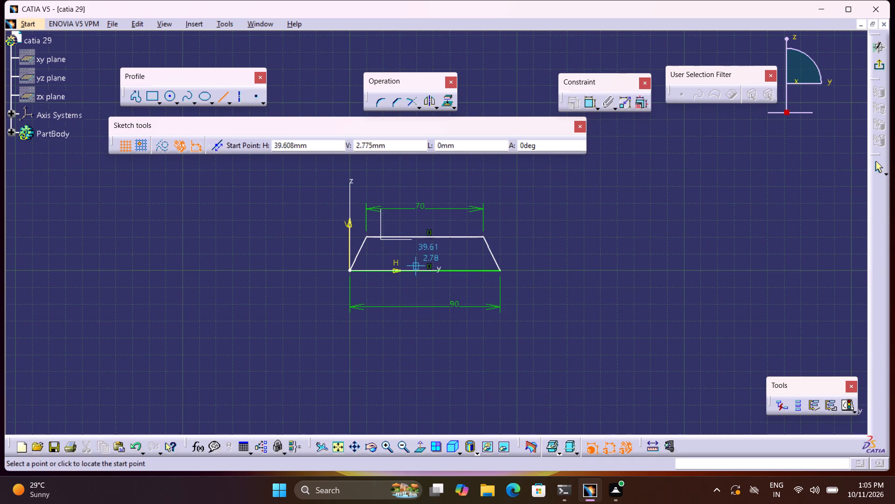
pyautogui.click(427, 254)
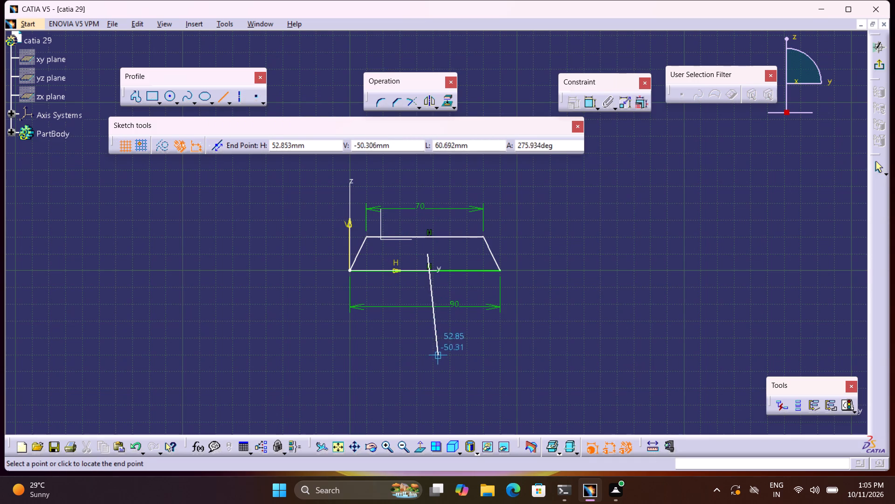
pyautogui.click(430, 350)
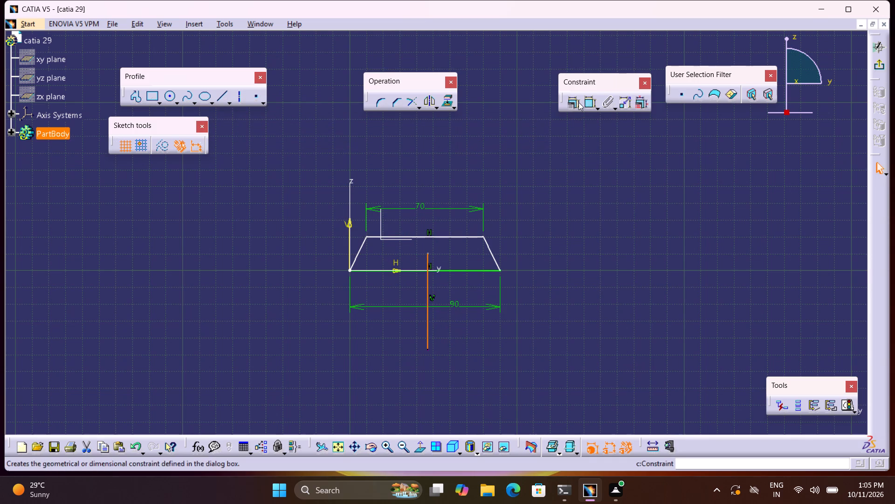
# Dimension the horizontal distance from the vertical line to the trapezoid's base corner away from the origin and set it to 45 mm.
pyautogui.doubleClick(589, 133)
pyautogui.click(588, 111)
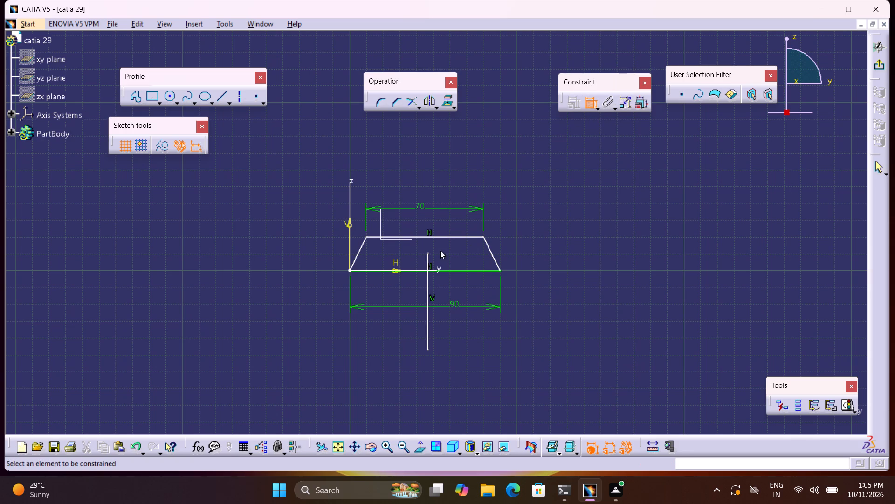
pyautogui.click(427, 255)
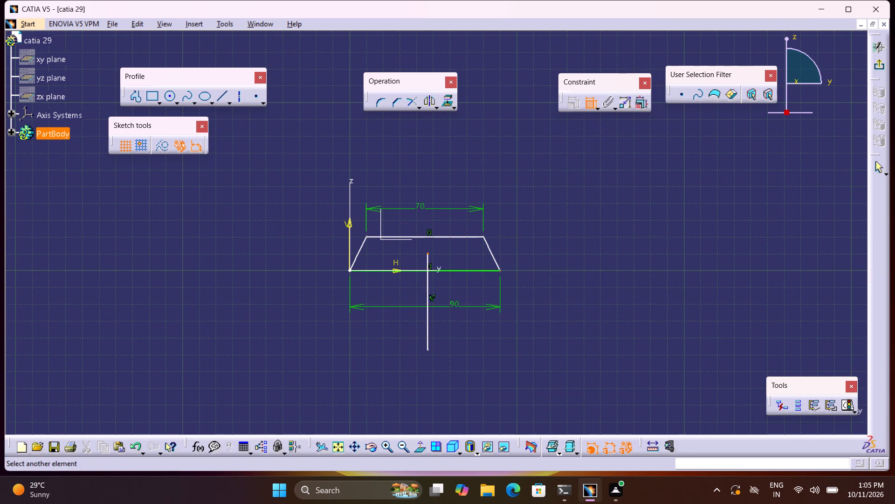
pyautogui.click(501, 271)
pyautogui.rightClick(499, 328)
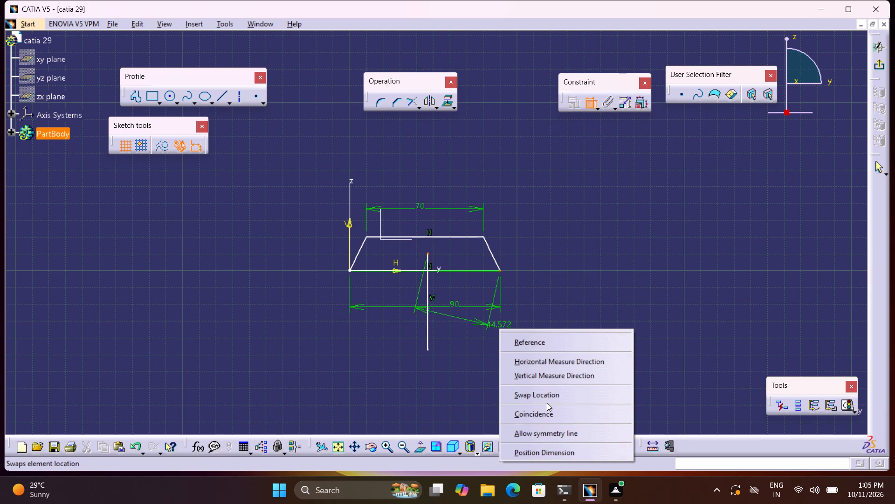
pyautogui.click(538, 381)
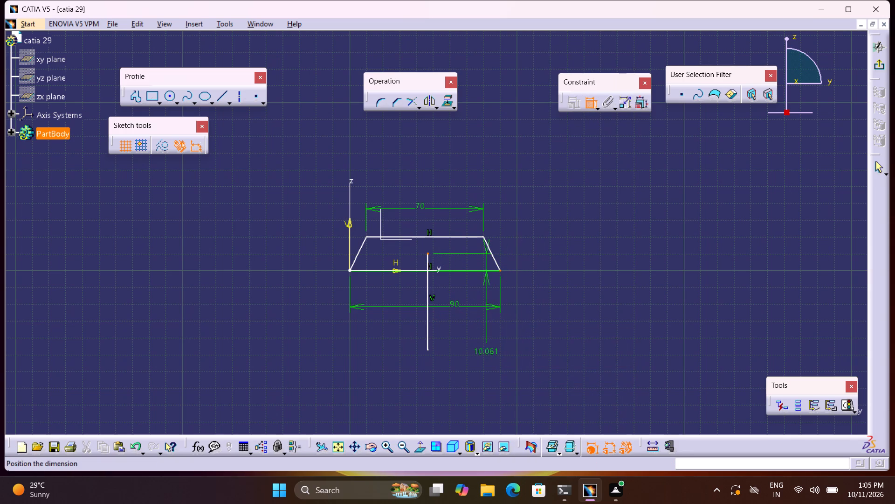
pyautogui.rightClick(541, 251)
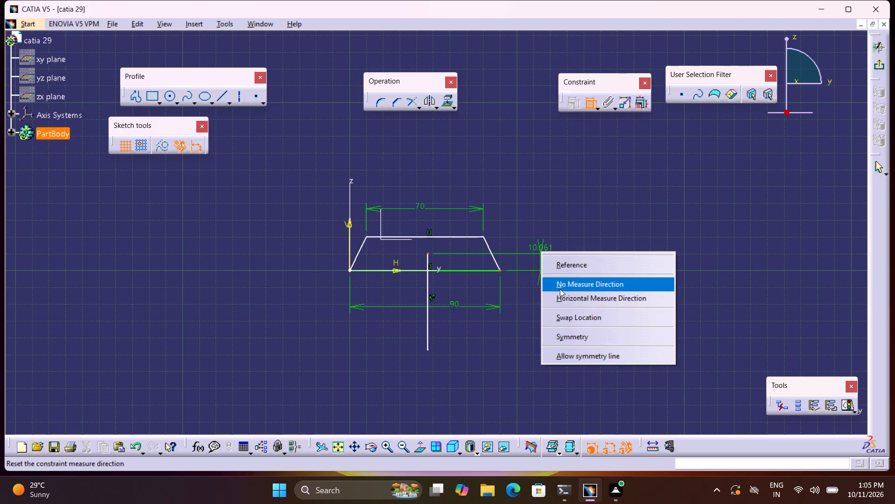
pyautogui.click(563, 295)
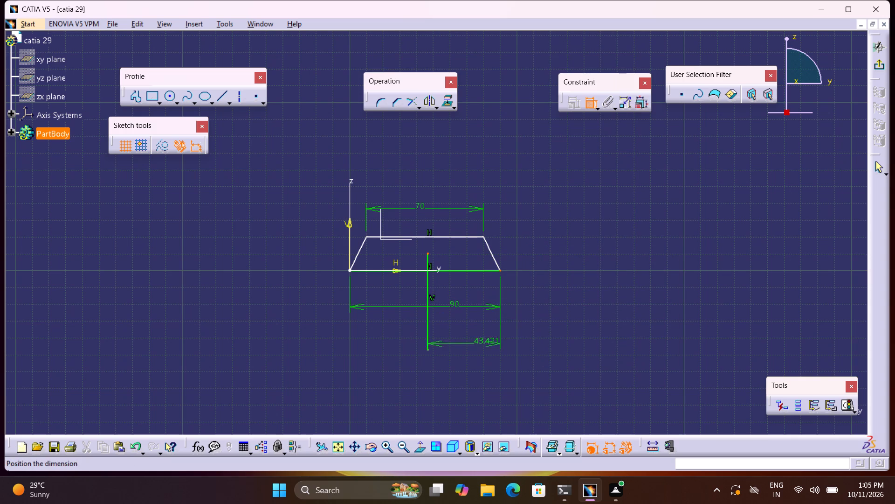
pyautogui.click(471, 349)
pyautogui.doubleClick(477, 346)
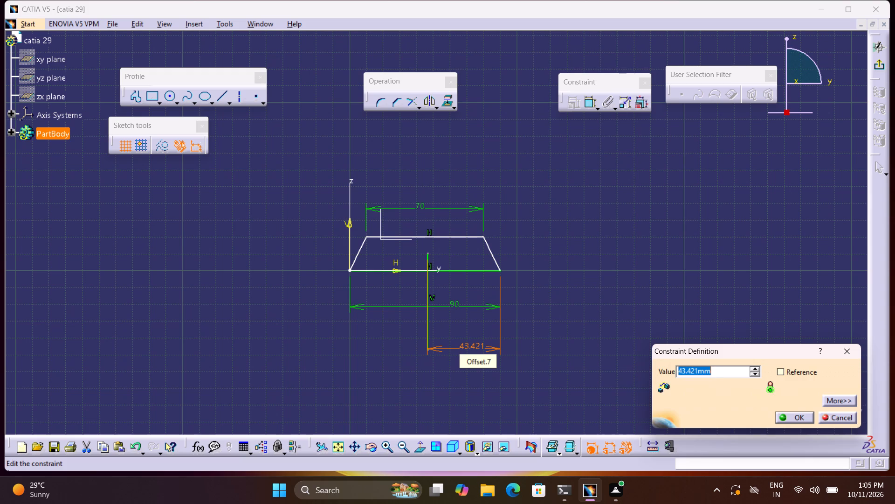
pyautogui.write('45')
pyautogui.press('Return')
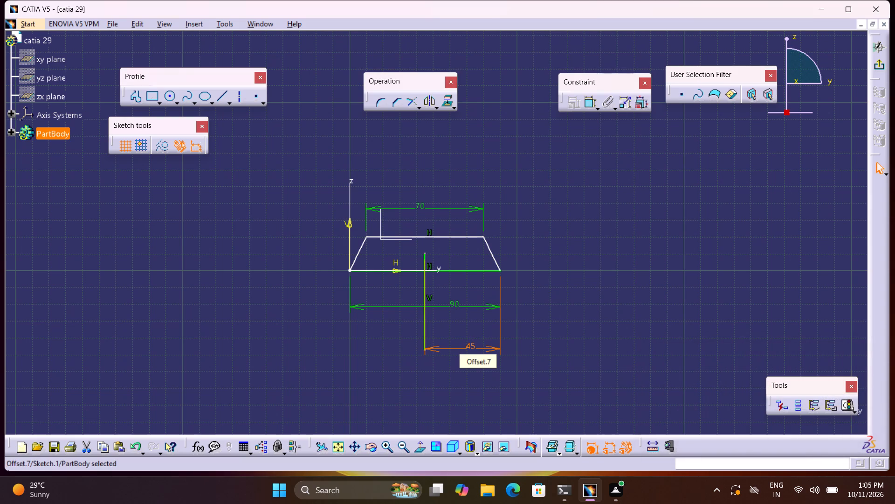
pyautogui.click(548, 170)
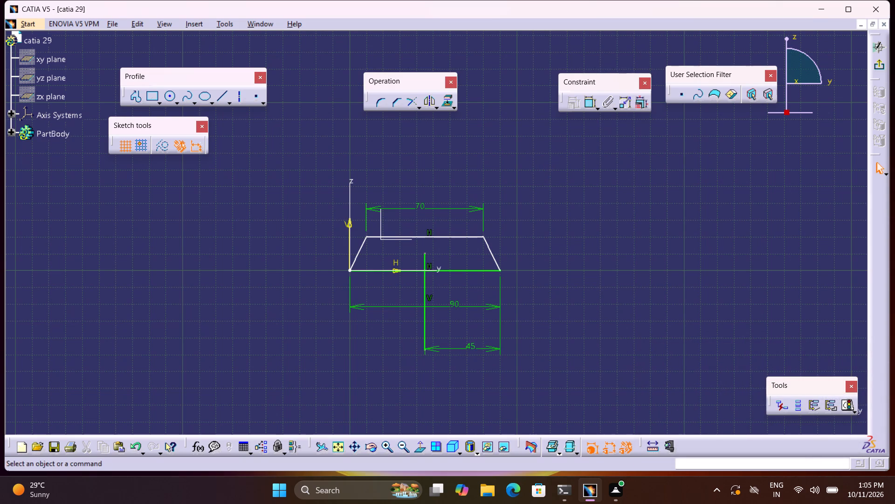
# Constrain the trapezoid's two slanted sides as symmetric about the vertical line.
pyautogui.click(590, 107)
pyautogui.click(492, 256)
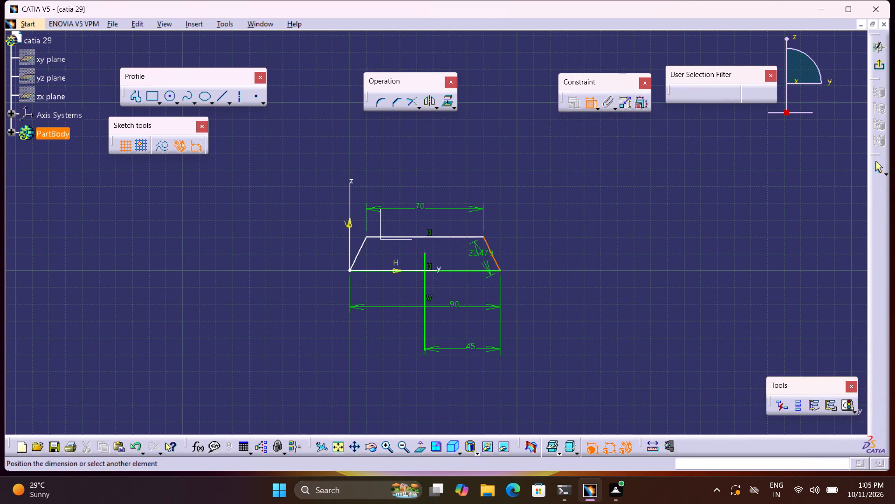
pyautogui.click(361, 253)
pyautogui.rightClick(361, 253)
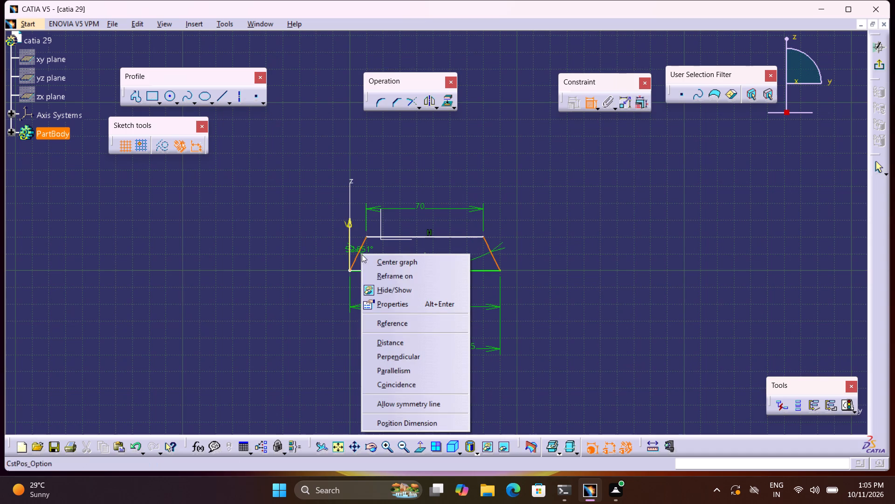
pyautogui.click(409, 407)
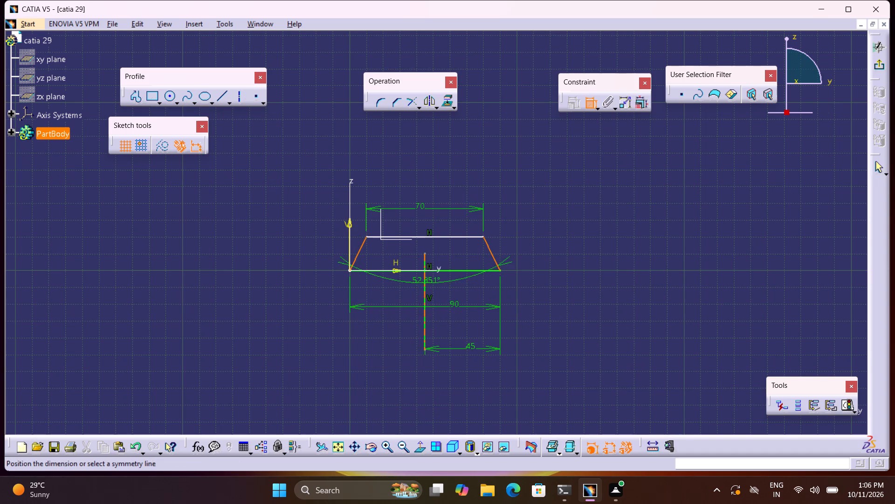
pyautogui.click(426, 281)
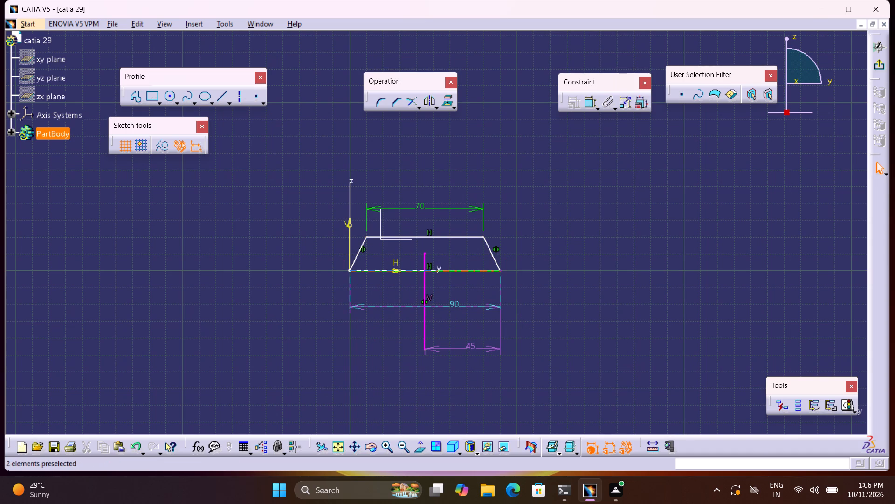
# Delete the 45 mm dimension and the vertical line used as the symmetry line.
pyautogui.click(471, 348)
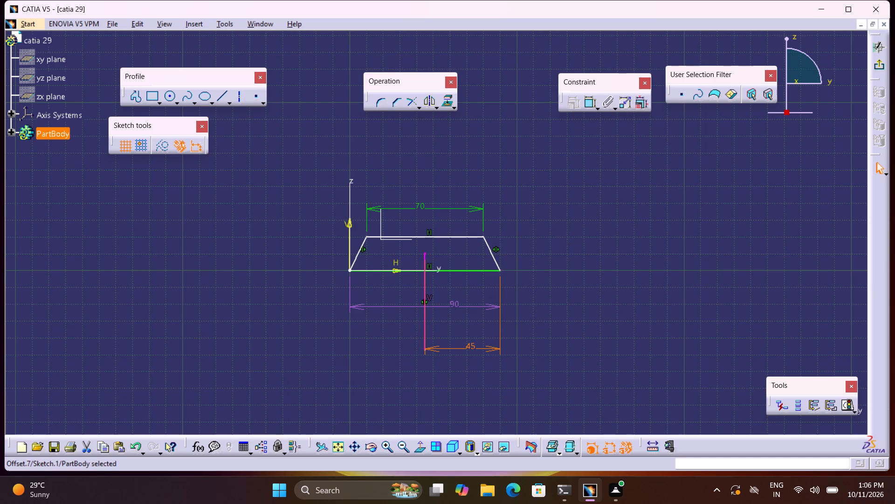
pyautogui.press('Delete')
pyautogui.click(425, 287)
pyautogui.press('Delete')
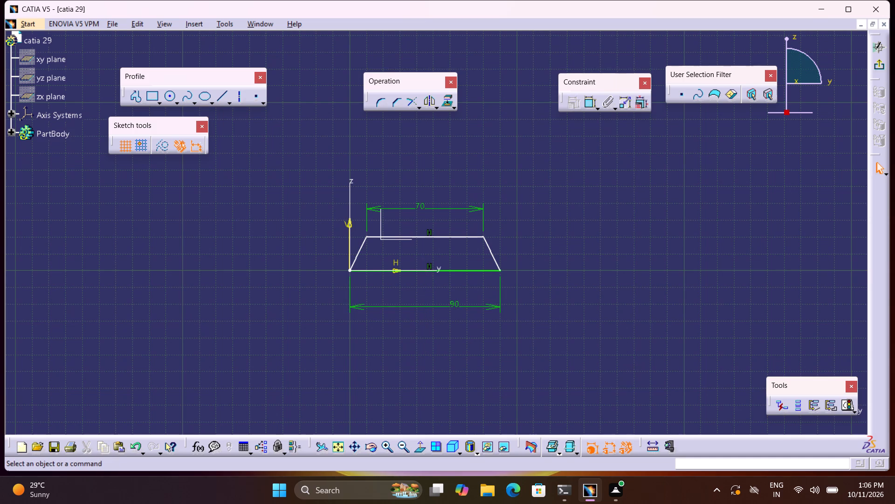
# Exit the sketch and start a Pad from the trapezoid profile.
pyautogui.click(876, 67)
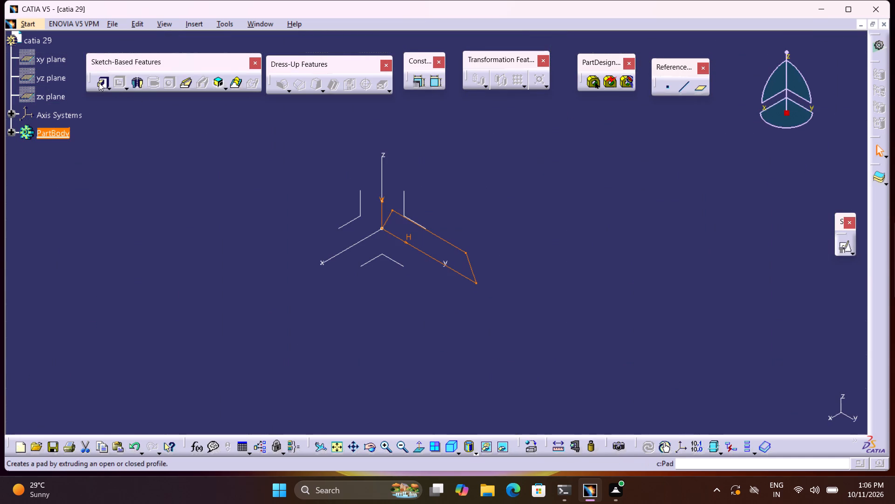
pyautogui.click(99, 81)
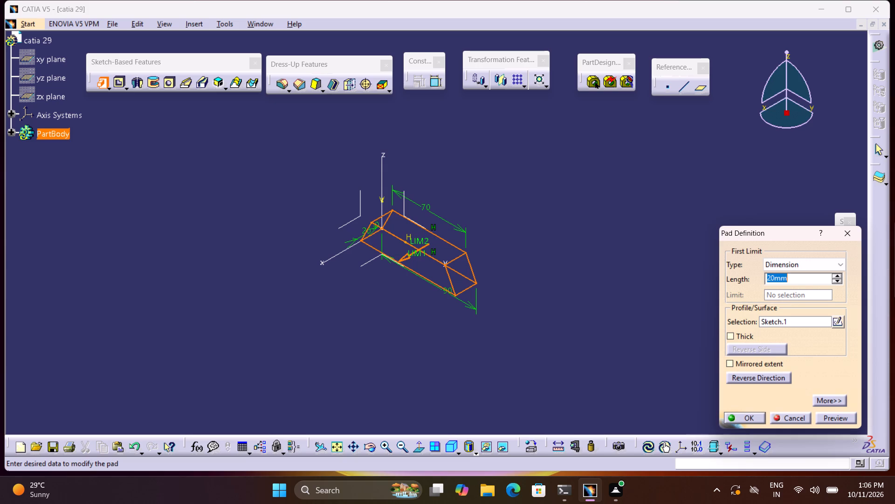
pyautogui.rightClick(566, 232)
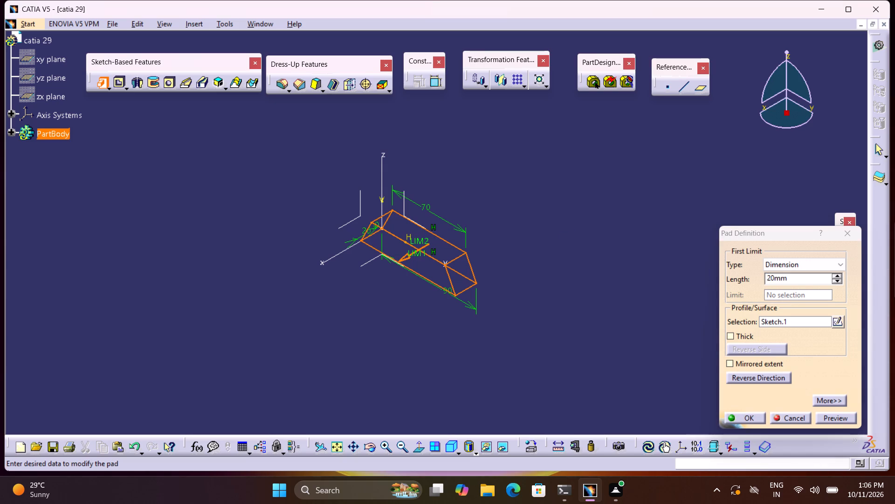
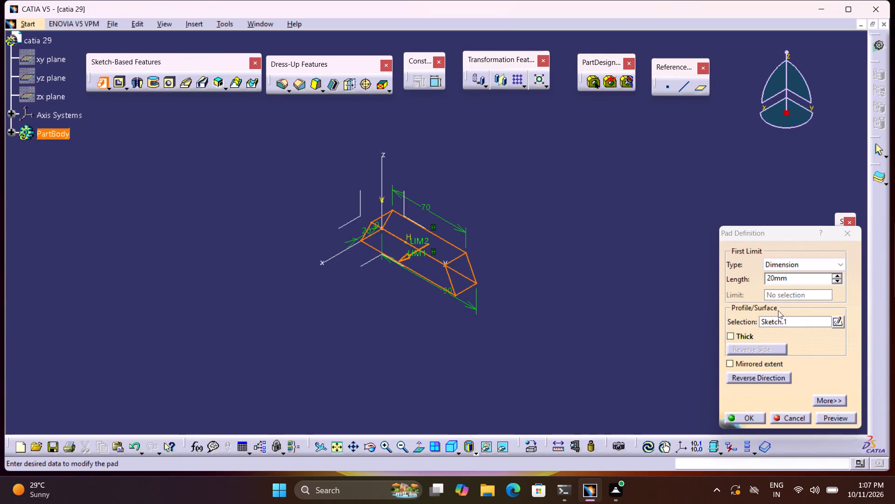
# Pad the trapezoid profile with a length of 30 mm and mirrored extent.
pyautogui.click(729, 364)
pyautogui.moveTo(798, 277); pyautogui.dragTo(723, 284)
pyautogui.write('30')
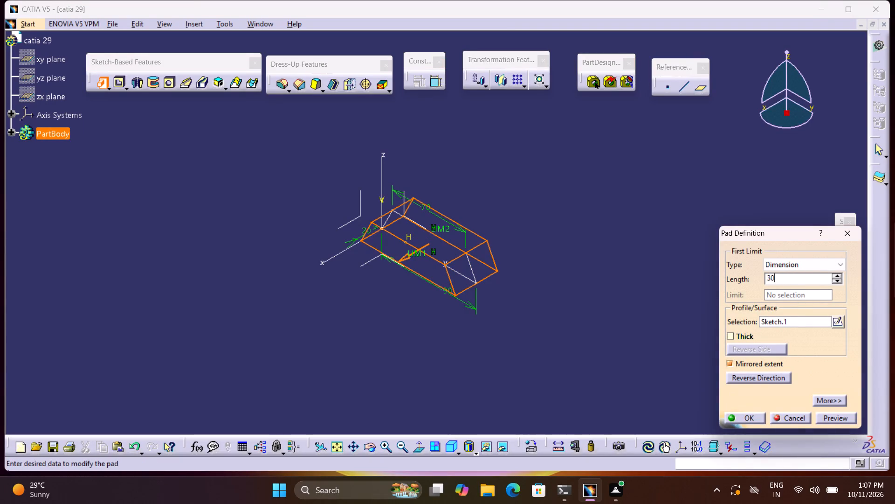
pyautogui.press('Return')
pyautogui.click(662, 313)
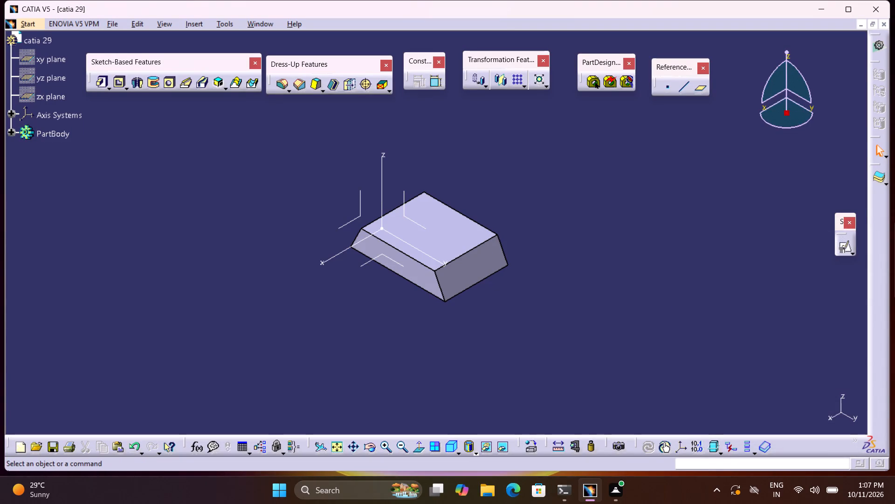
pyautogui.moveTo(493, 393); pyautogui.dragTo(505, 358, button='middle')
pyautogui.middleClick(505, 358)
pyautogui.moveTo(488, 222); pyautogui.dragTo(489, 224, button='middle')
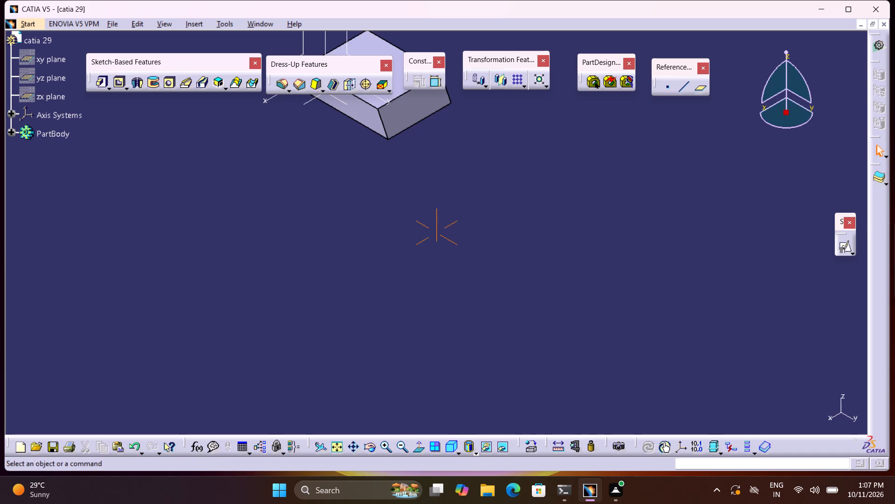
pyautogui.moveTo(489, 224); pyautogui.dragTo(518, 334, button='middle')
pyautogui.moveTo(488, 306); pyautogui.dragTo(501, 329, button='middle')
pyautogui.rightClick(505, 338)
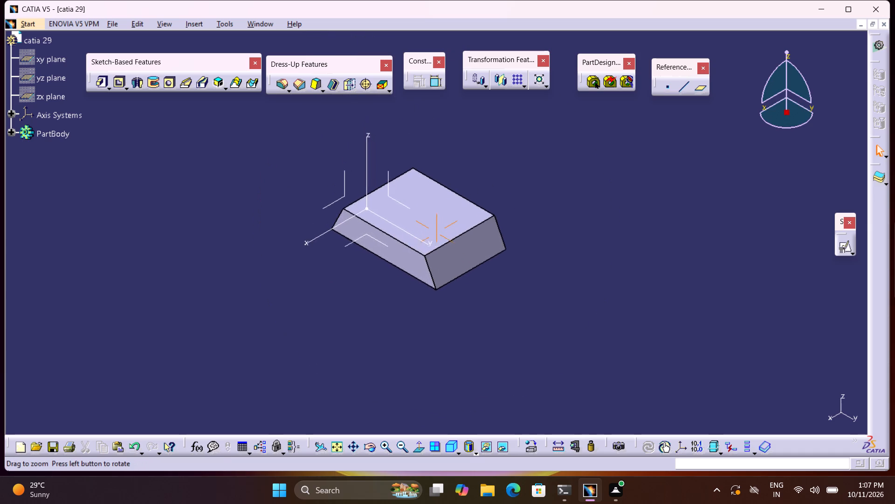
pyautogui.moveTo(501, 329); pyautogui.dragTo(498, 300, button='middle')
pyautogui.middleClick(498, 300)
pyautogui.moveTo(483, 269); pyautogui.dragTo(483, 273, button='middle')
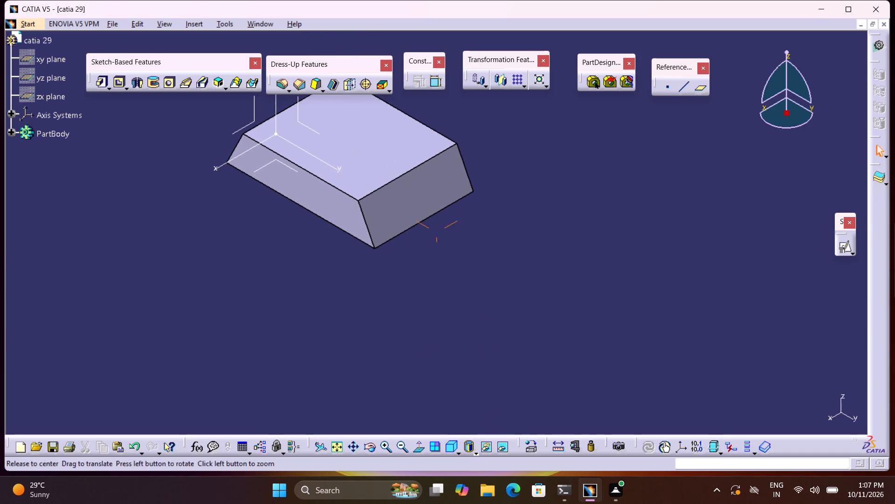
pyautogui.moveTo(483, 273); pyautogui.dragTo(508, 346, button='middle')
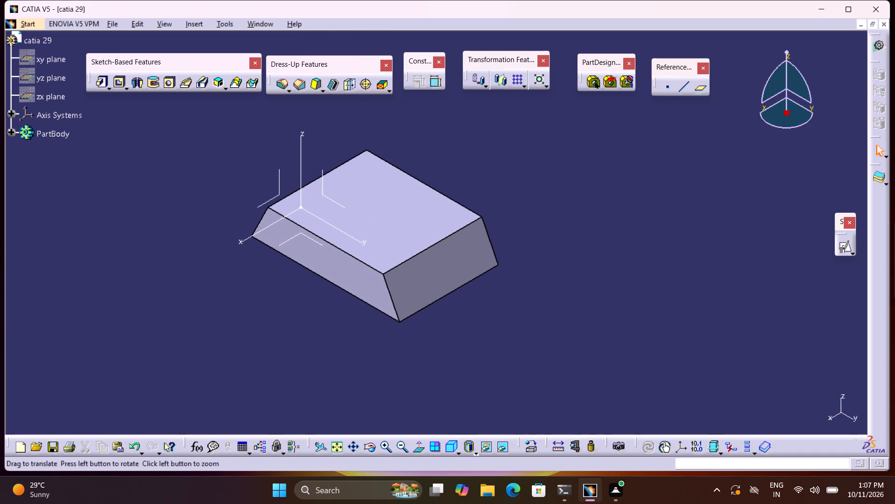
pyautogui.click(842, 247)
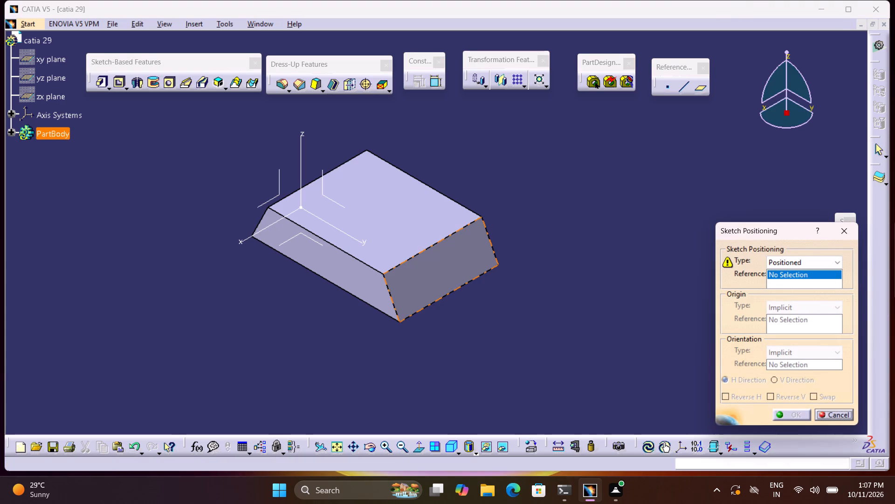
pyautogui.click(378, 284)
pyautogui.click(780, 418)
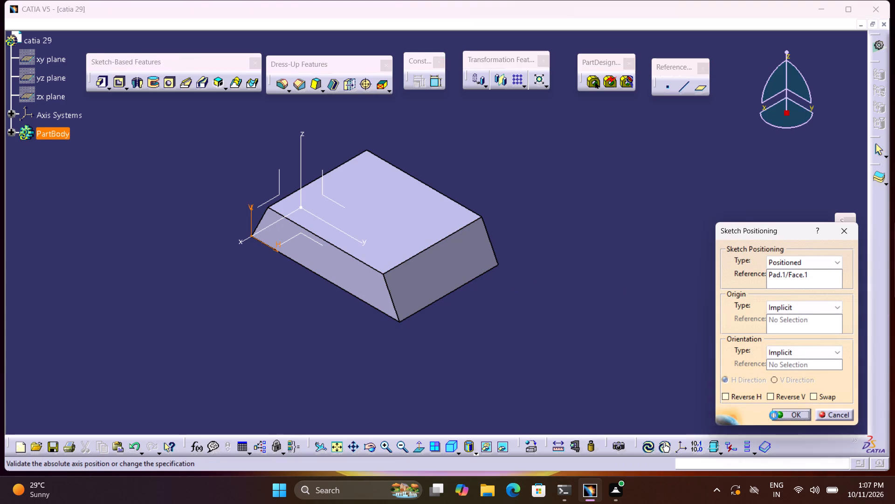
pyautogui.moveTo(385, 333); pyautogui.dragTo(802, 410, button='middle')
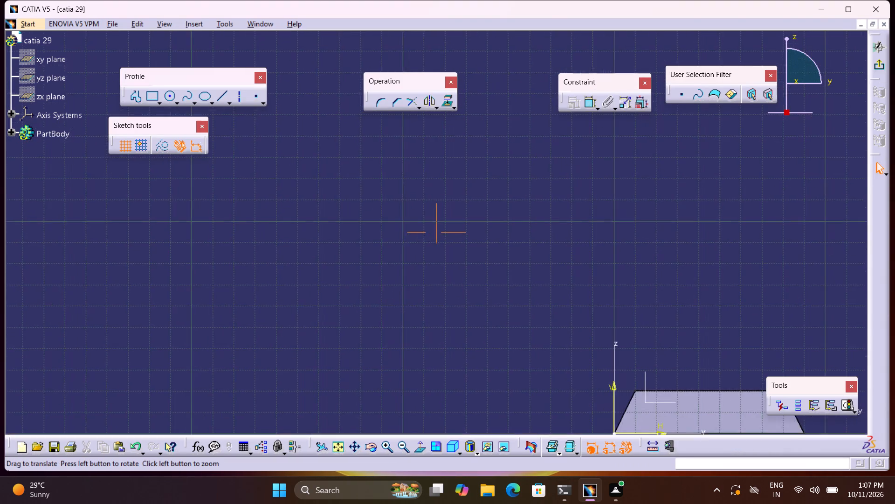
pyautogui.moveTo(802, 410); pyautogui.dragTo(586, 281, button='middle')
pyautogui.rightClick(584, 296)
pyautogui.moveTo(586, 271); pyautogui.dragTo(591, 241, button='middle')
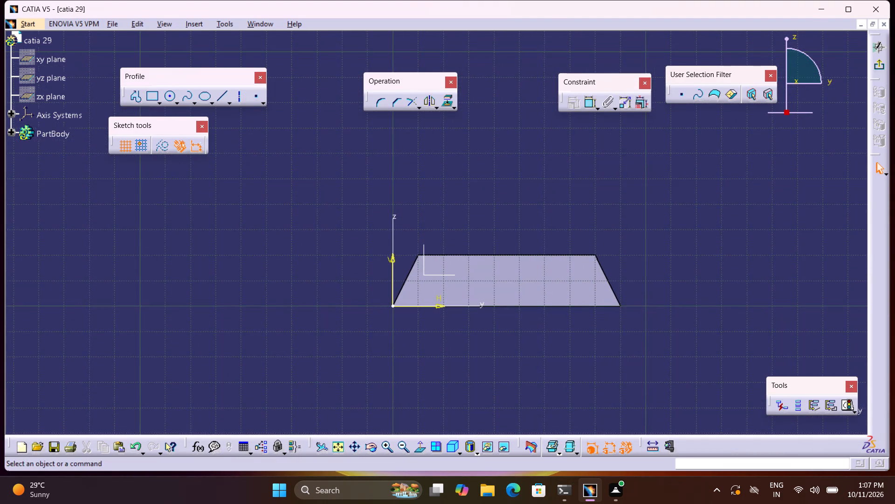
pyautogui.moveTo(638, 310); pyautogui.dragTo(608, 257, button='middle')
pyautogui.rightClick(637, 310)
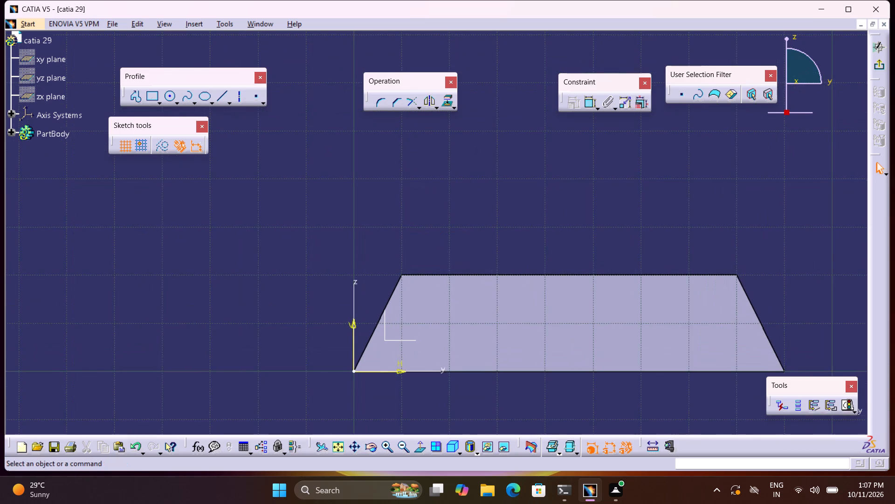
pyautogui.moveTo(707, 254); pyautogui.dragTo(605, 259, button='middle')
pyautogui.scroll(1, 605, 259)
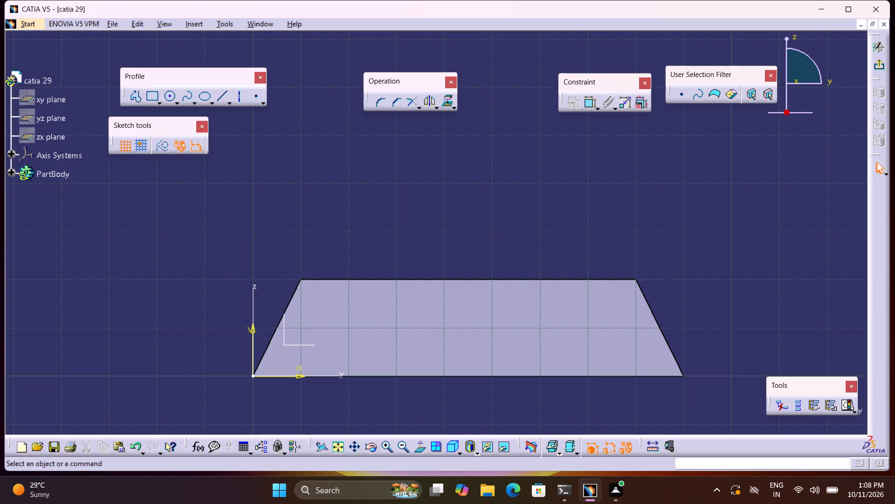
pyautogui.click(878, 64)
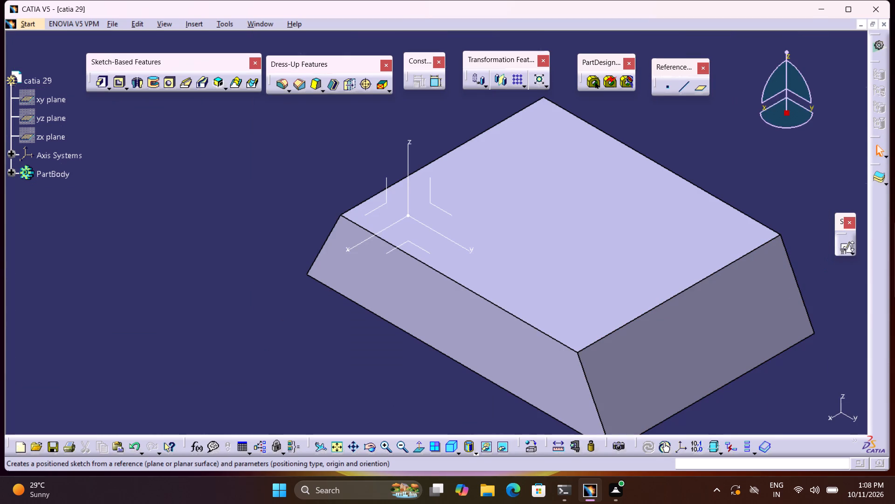
# Open a positioned sketch on the block's slanted face at the end away from the origin.
pyautogui.click(843, 248)
pyautogui.click(744, 314)
pyautogui.click(698, 332)
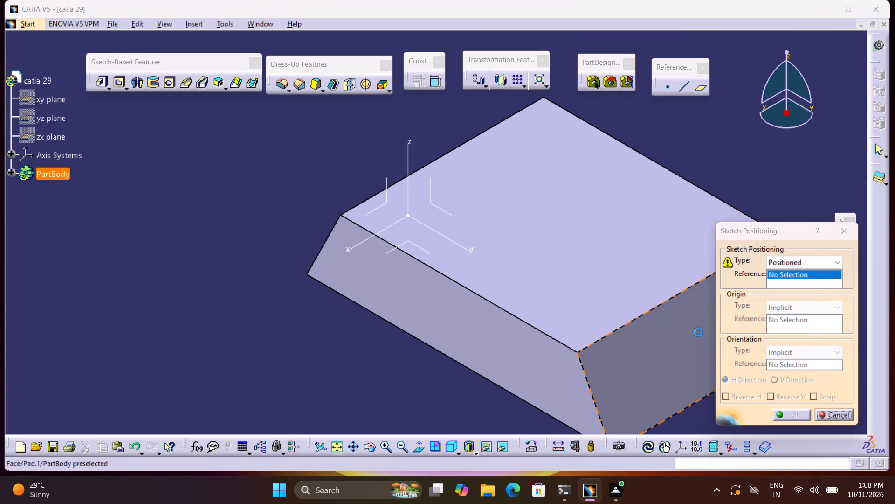
pyautogui.click(786, 418)
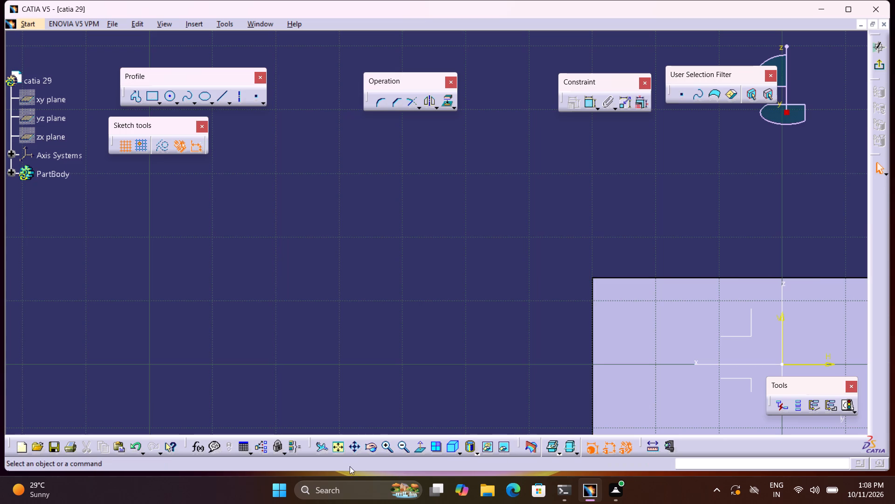
pyautogui.click(336, 448)
pyautogui.moveTo(471, 345); pyautogui.dragTo(477, 298, button='middle')
pyautogui.rightClick(473, 343)
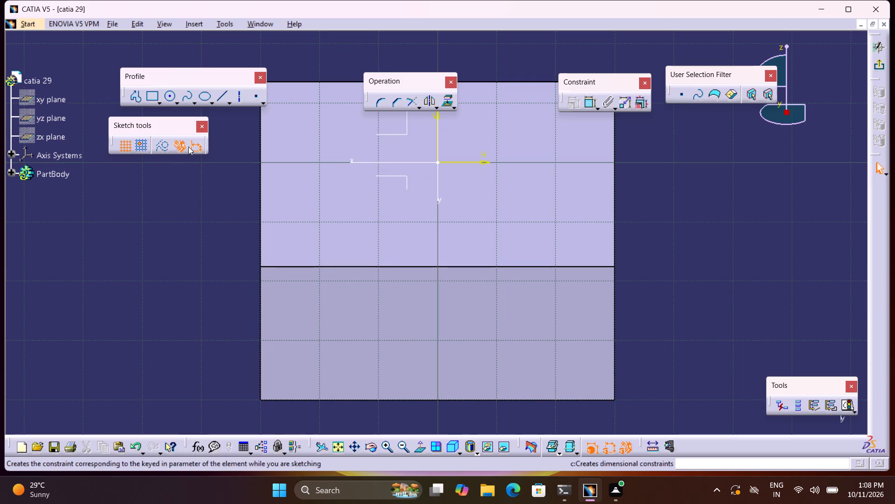
# Sketch a rectangle about 14 mm by 14 mm on the slanted face, roughly centred on the vertical axis.
pyautogui.click(154, 95)
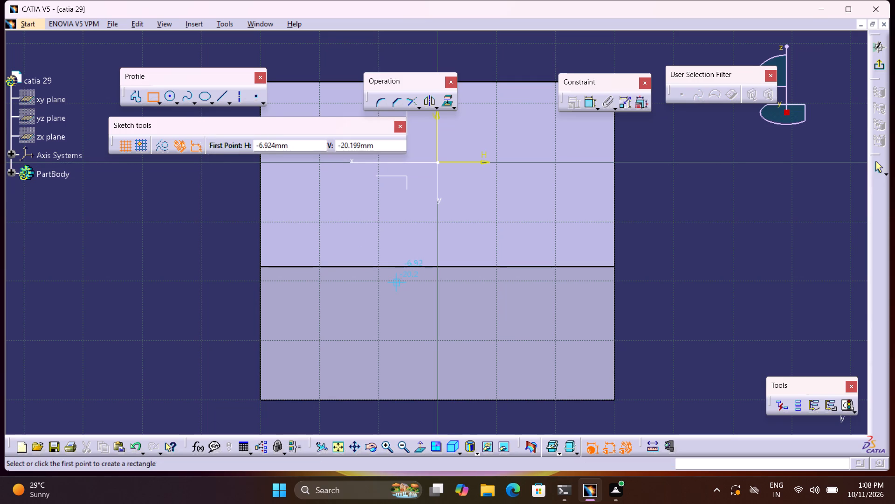
pyautogui.click(397, 286)
pyautogui.click(478, 367)
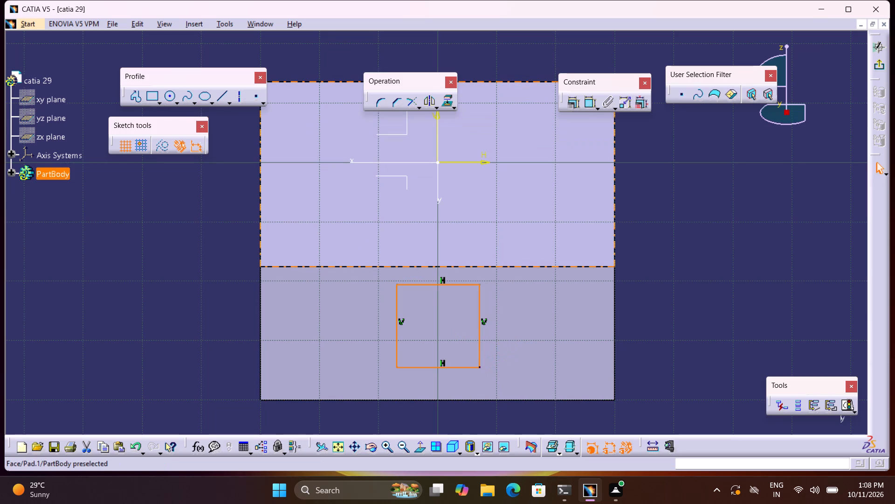
# Dimension the rectangle's vertical side and set its length to 35 mm.
pyautogui.click(588, 106)
pyautogui.click(479, 333)
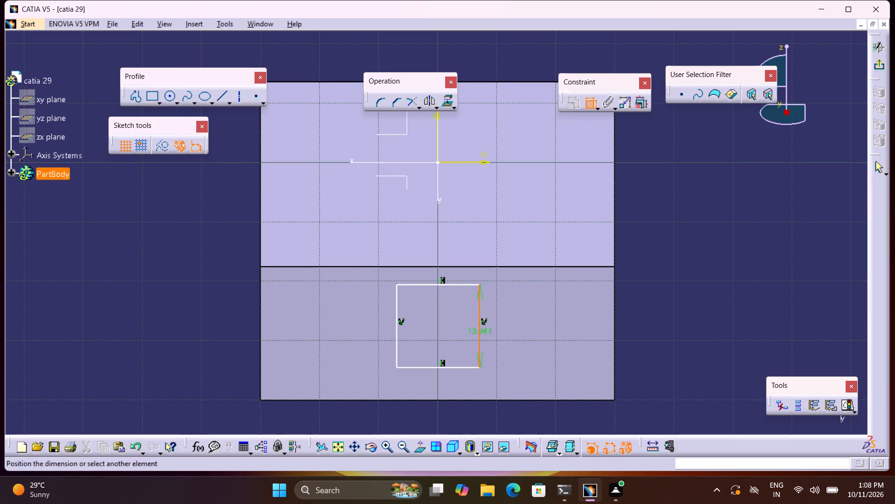
pyautogui.click(693, 370)
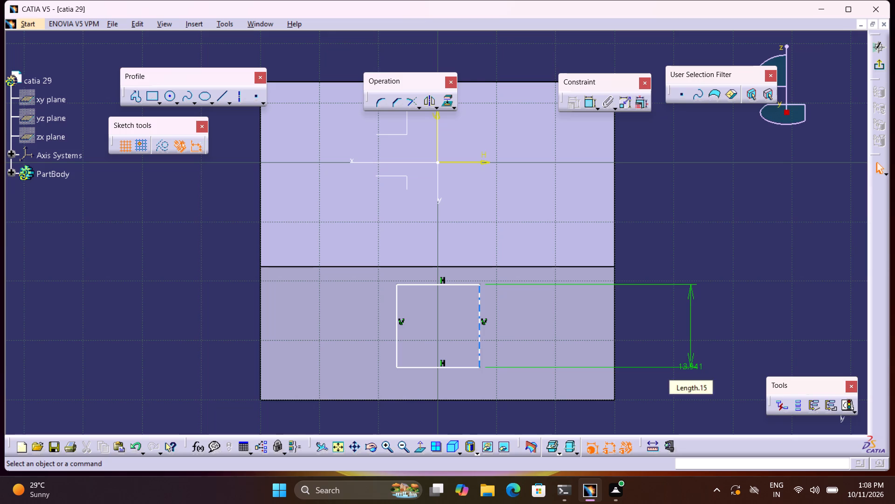
pyautogui.doubleClick(690, 366)
pyautogui.write('35')
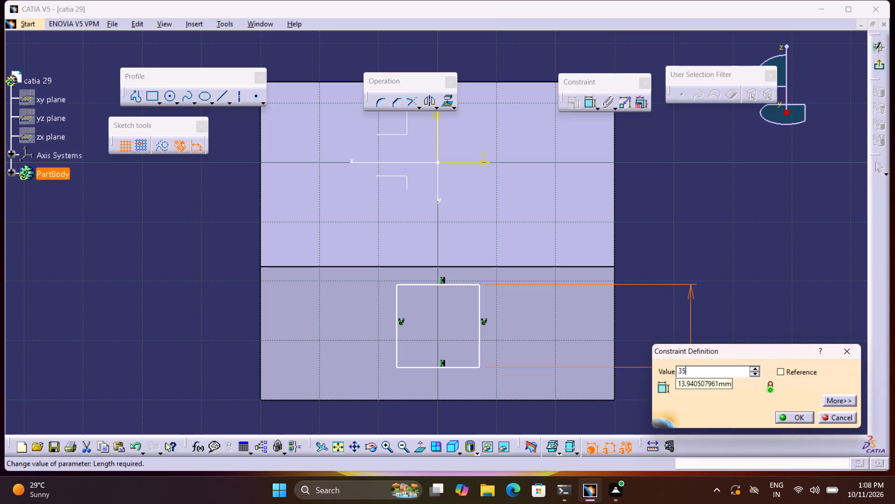
pyautogui.press('Return')
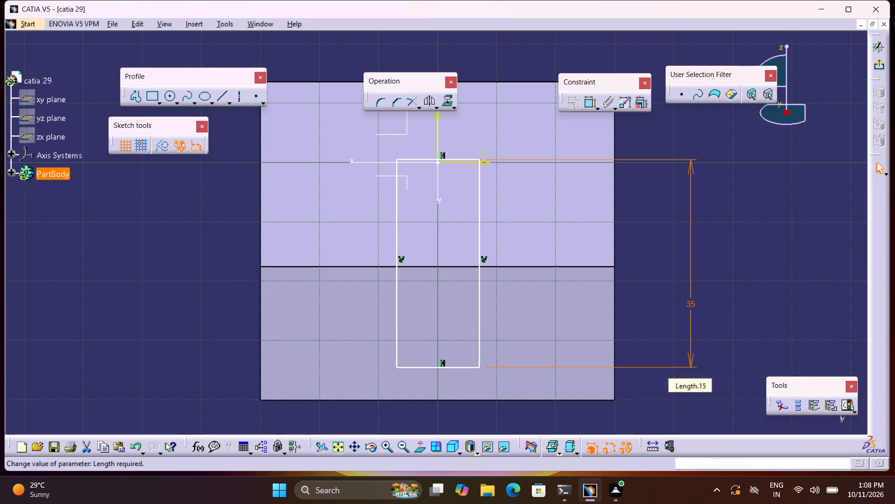
# Dimension the distance from the rectangle's upper edge to the slanted face's base edge and set it to 45 mm.
pyautogui.click(592, 99)
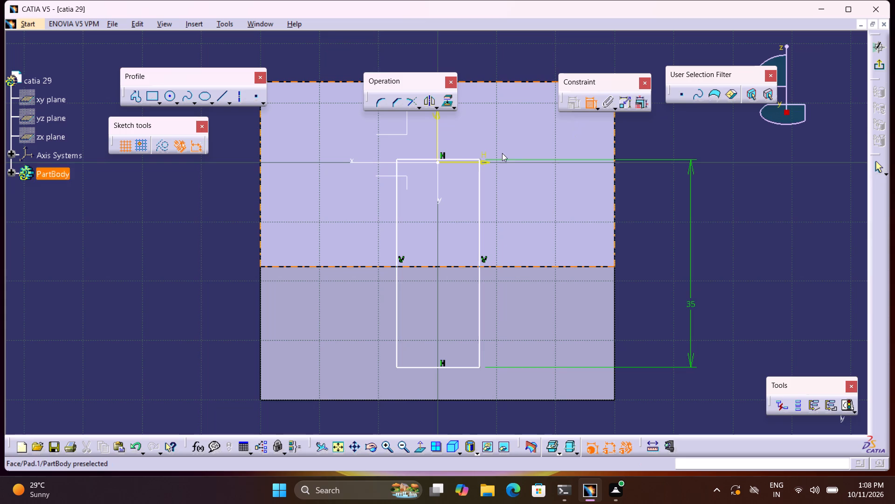
pyautogui.click(420, 159)
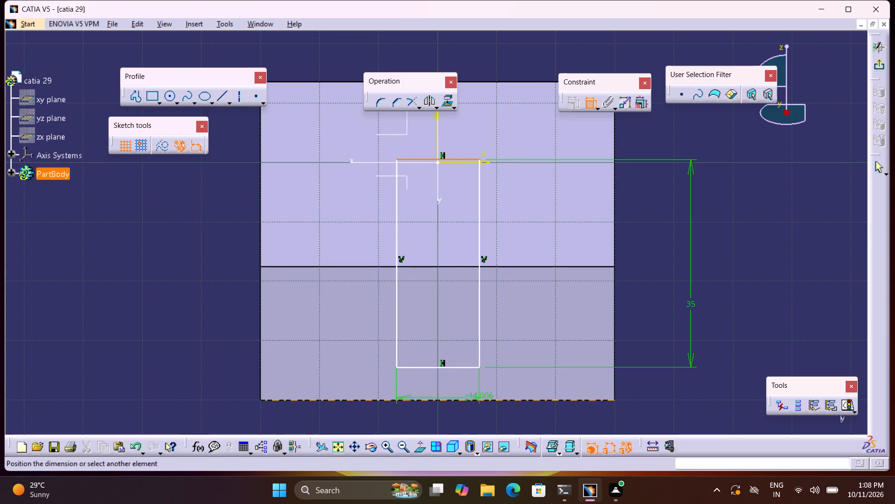
pyautogui.click(482, 401)
pyautogui.click(216, 312)
pyautogui.doubleClick(216, 305)
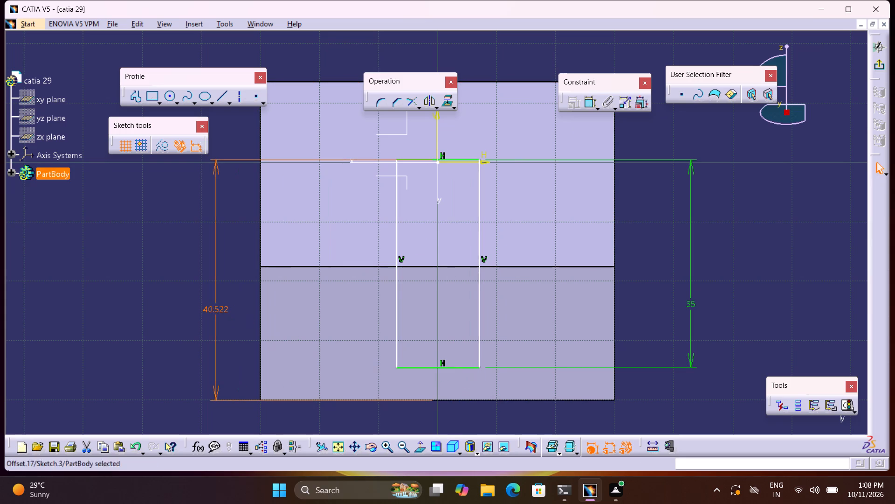
pyautogui.write('45')
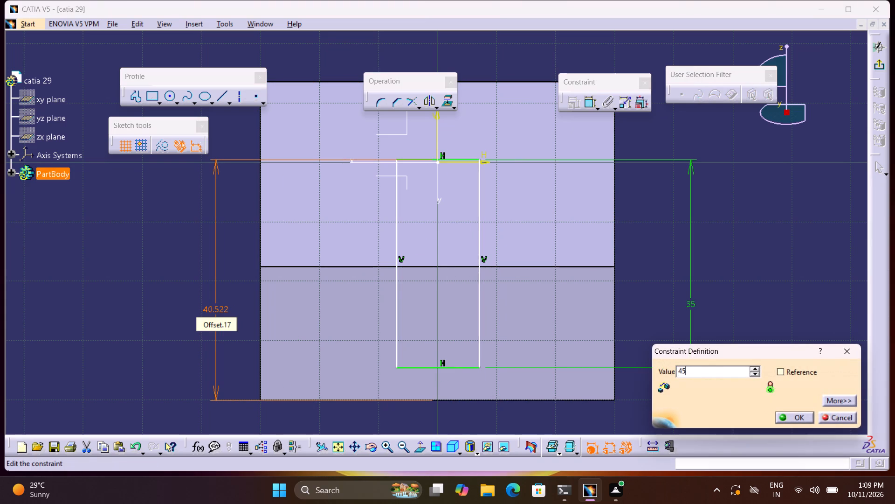
pyautogui.press('Return')
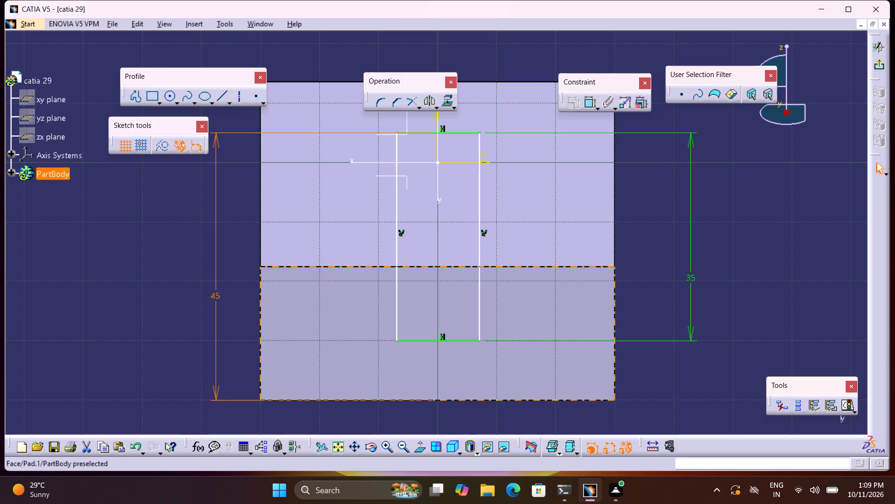
# Dimension the rectangle's upper edge and set its width to 18 mm.
pyautogui.moveTo(514, 260); pyautogui.dragTo(511, 362, button='middle')
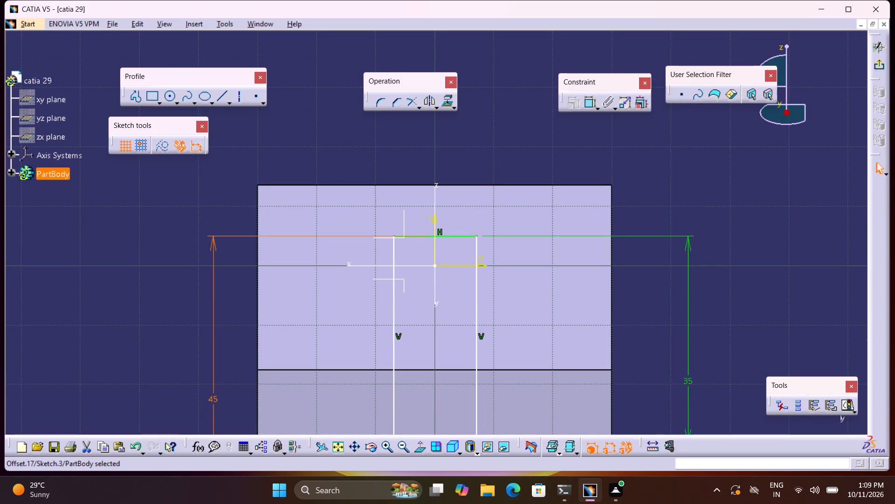
pyautogui.click(588, 106)
pyautogui.click(456, 237)
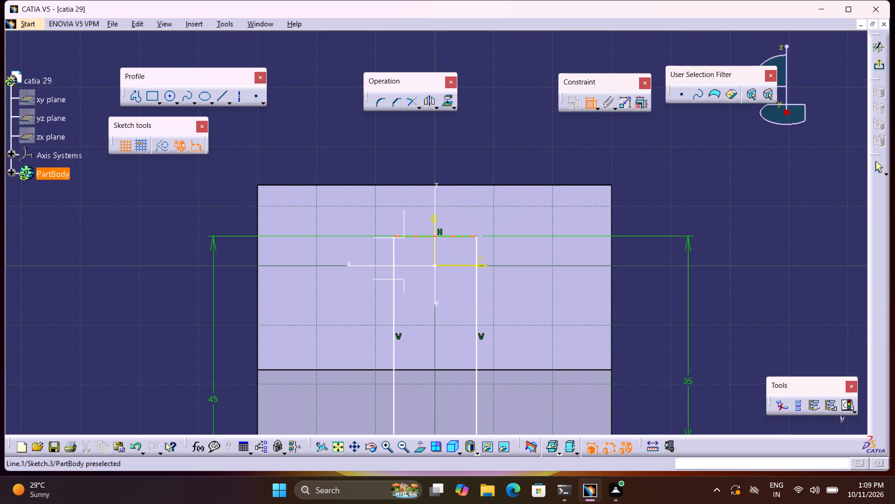
pyautogui.click(447, 163)
pyautogui.doubleClick(449, 160)
pyautogui.press('1')
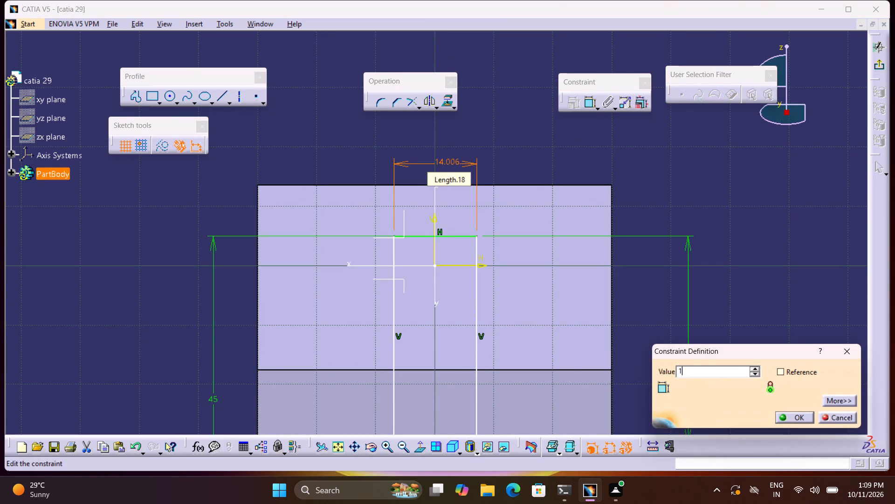
pyautogui.press('8')
pyautogui.press('Return')
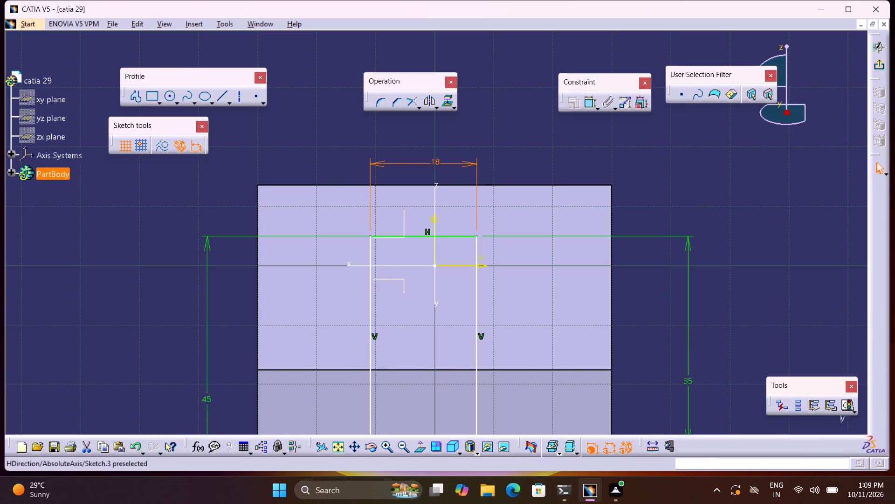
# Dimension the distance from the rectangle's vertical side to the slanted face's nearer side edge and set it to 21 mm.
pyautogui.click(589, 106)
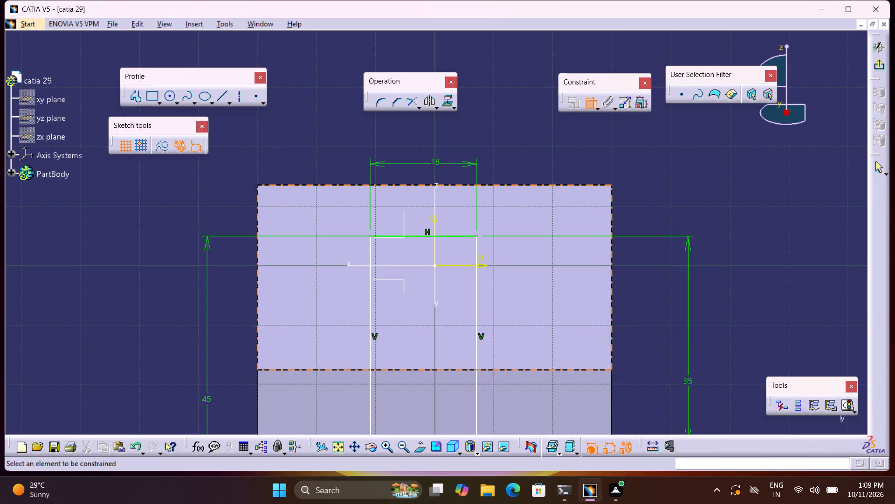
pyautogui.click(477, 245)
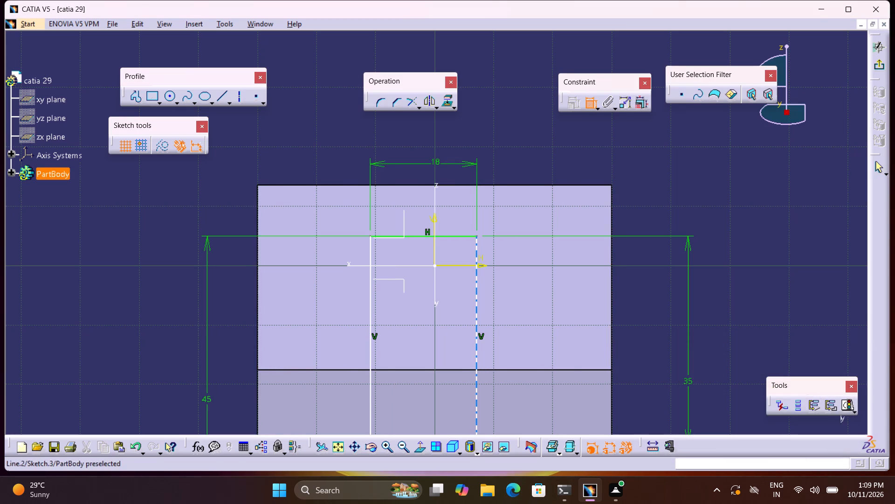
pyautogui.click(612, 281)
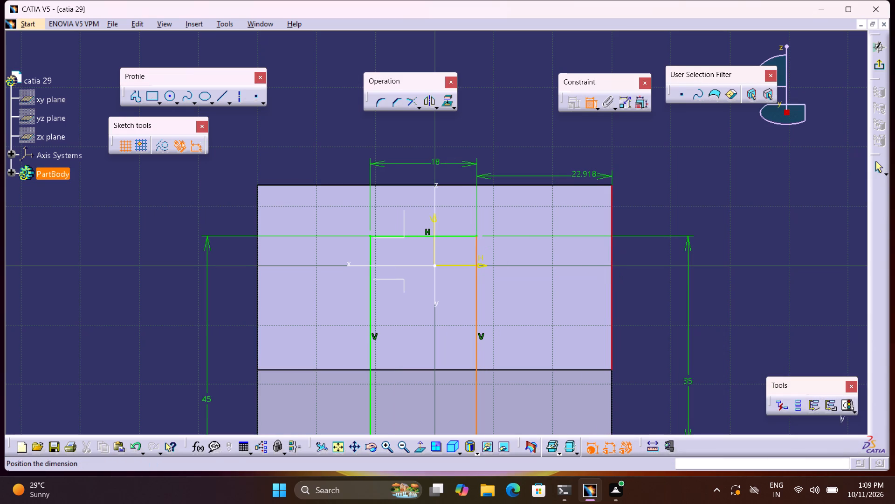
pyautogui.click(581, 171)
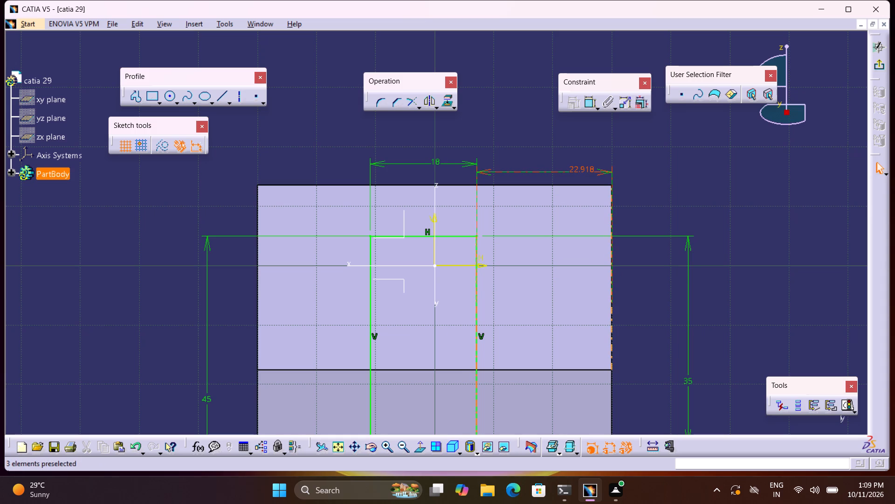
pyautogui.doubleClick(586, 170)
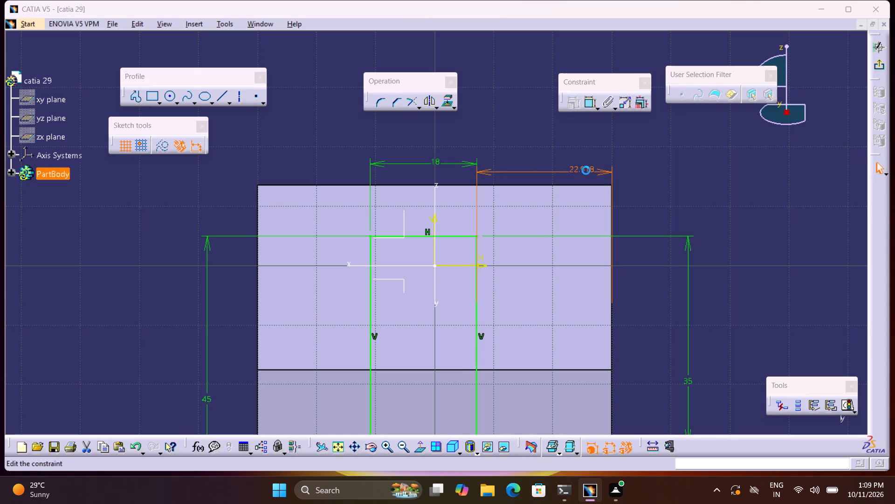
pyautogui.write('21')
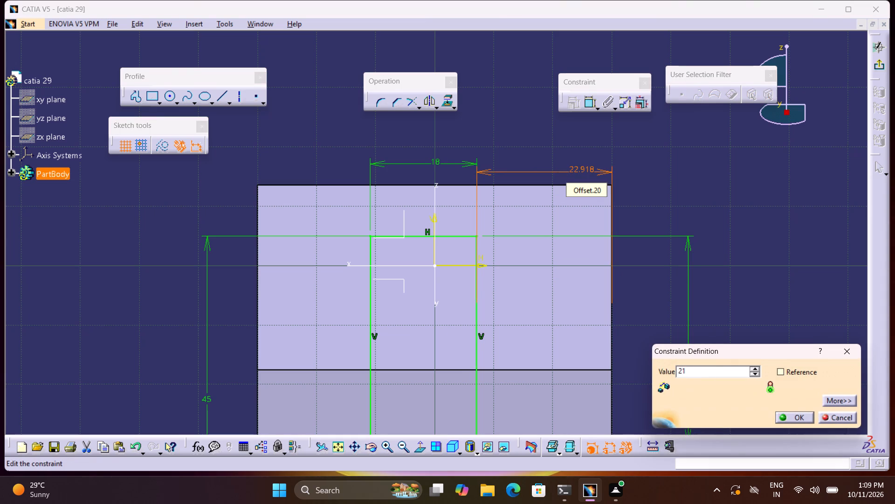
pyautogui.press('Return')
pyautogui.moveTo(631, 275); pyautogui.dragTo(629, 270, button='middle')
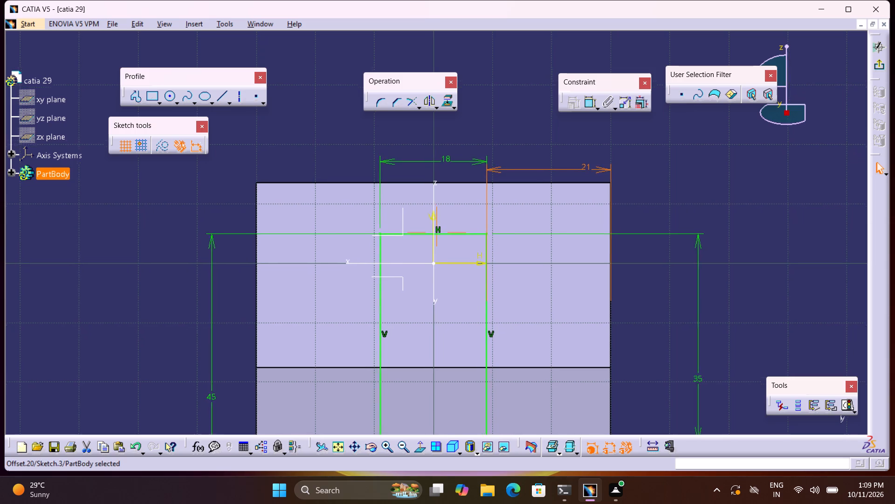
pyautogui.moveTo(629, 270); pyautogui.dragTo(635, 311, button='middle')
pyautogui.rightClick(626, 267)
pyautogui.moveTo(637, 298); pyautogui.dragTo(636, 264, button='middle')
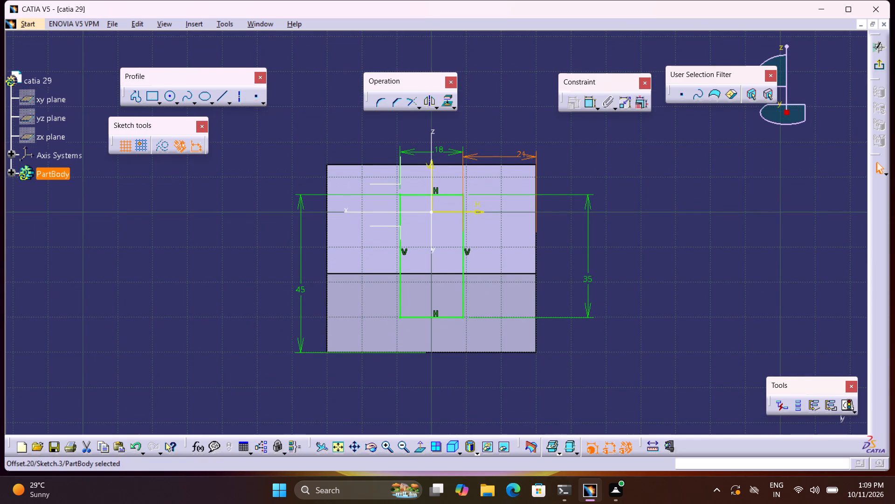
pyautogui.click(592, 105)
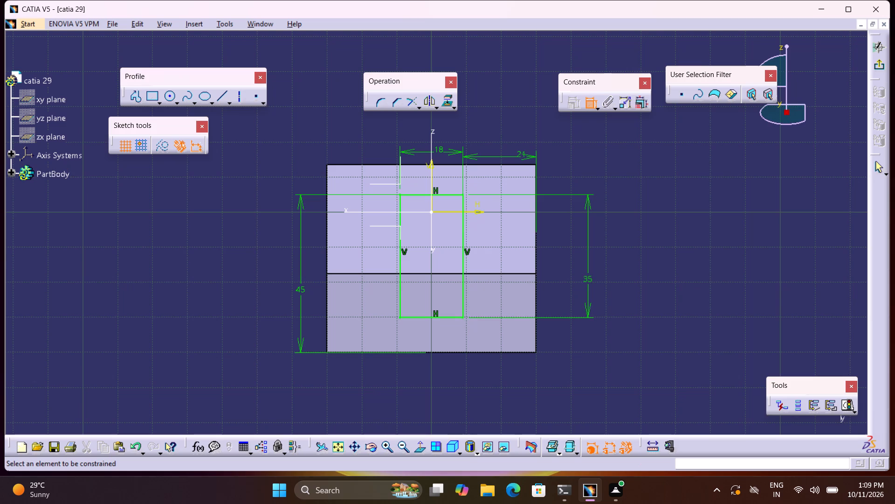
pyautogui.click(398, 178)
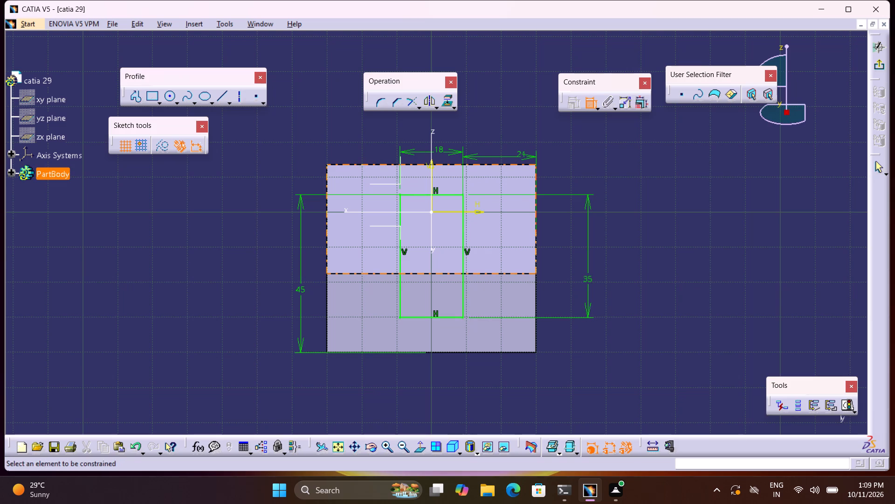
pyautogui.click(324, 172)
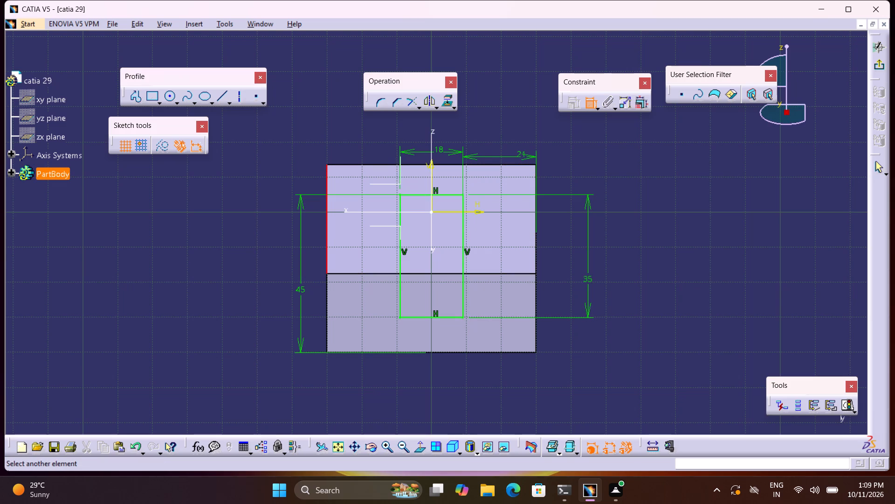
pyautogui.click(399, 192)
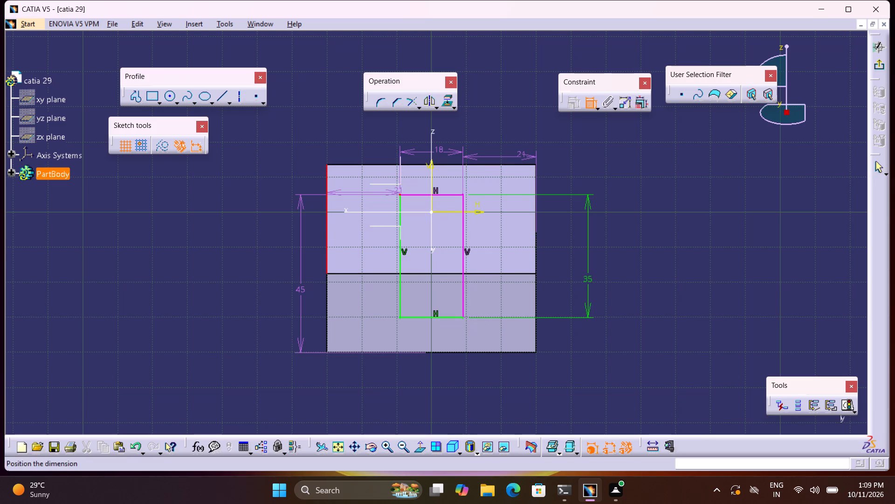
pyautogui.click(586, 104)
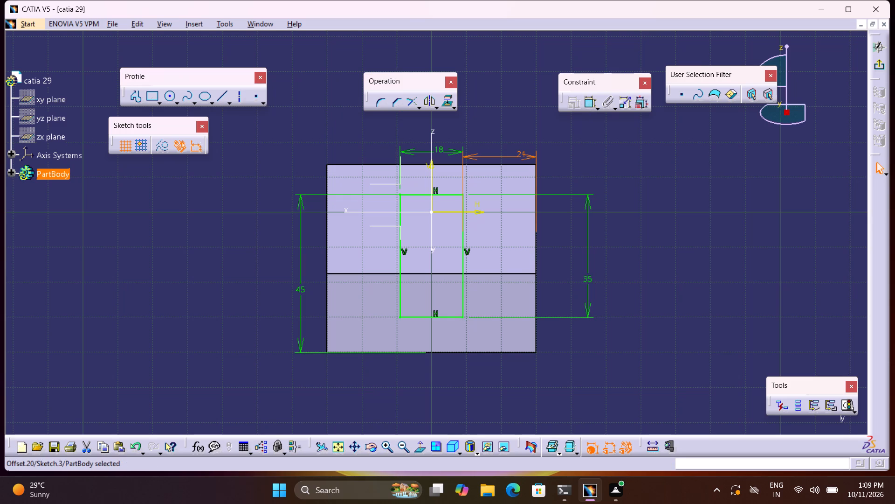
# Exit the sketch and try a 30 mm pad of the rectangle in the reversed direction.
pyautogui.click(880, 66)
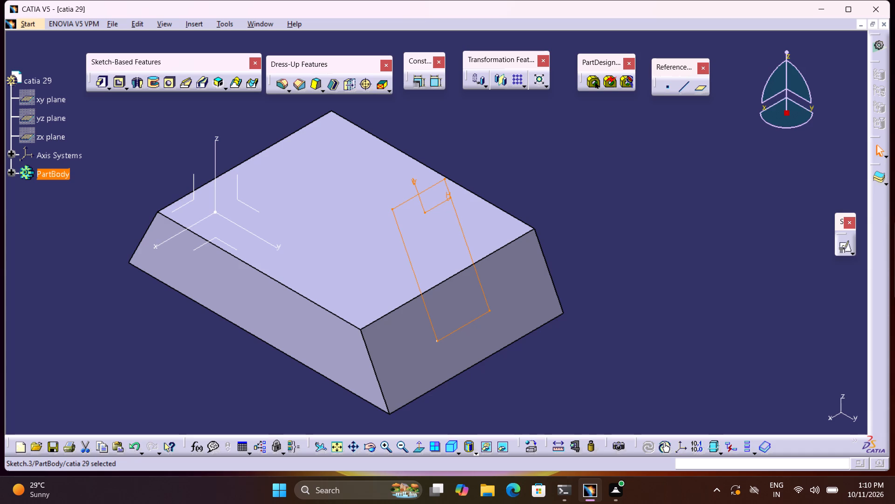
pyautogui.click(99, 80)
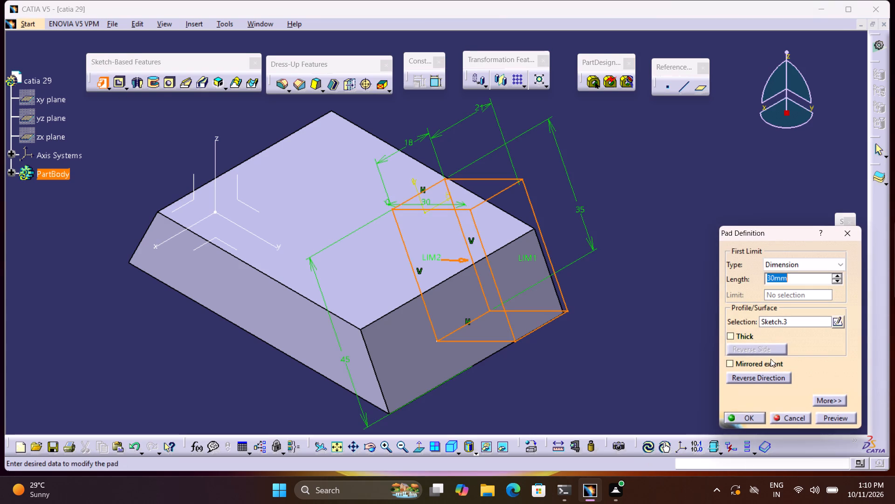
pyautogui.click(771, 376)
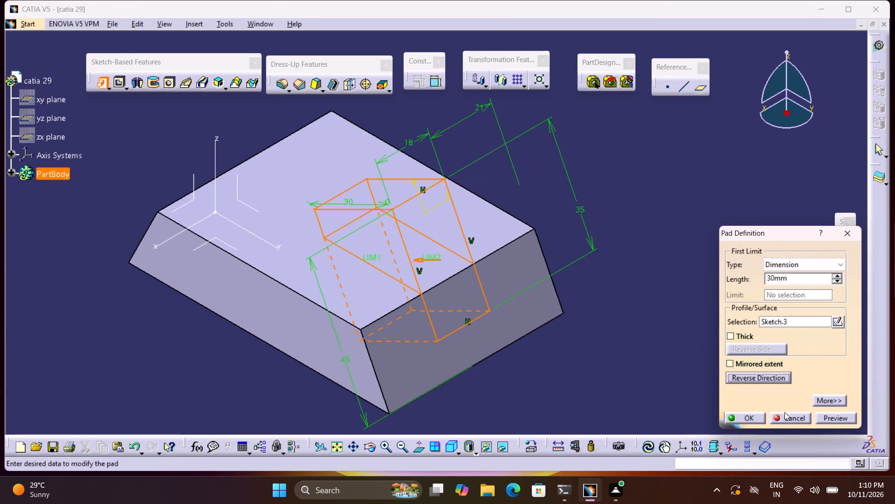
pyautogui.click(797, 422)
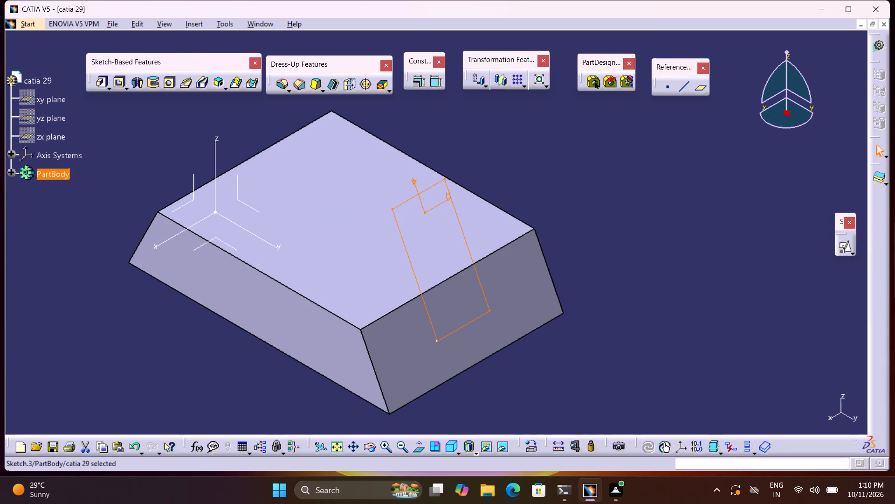
# Undo the rectangle sketch on the slanted face.
pyautogui.hotkey('ctrl', 'z')
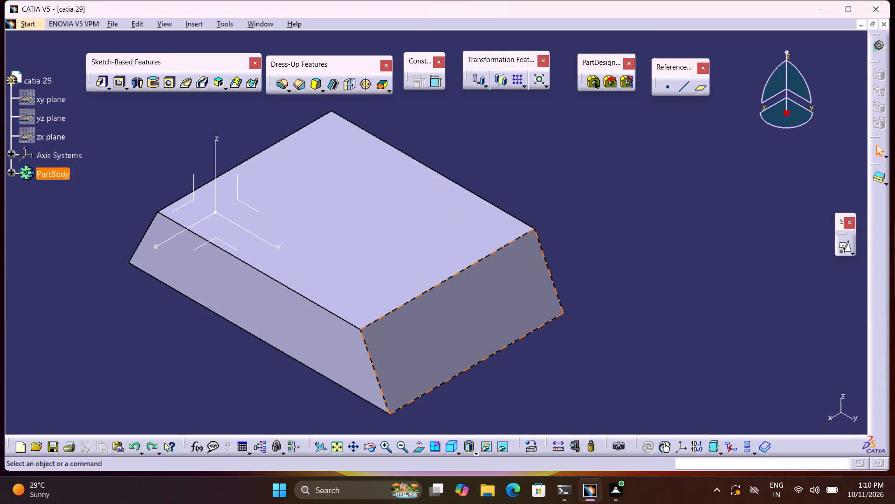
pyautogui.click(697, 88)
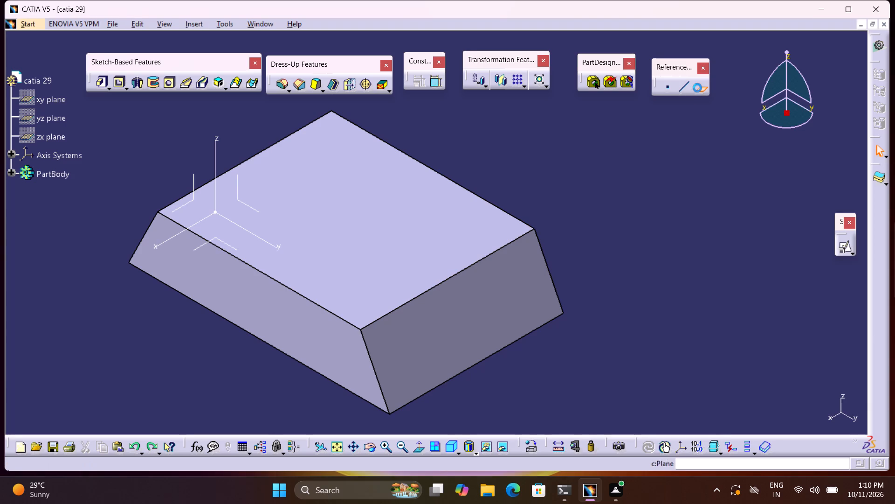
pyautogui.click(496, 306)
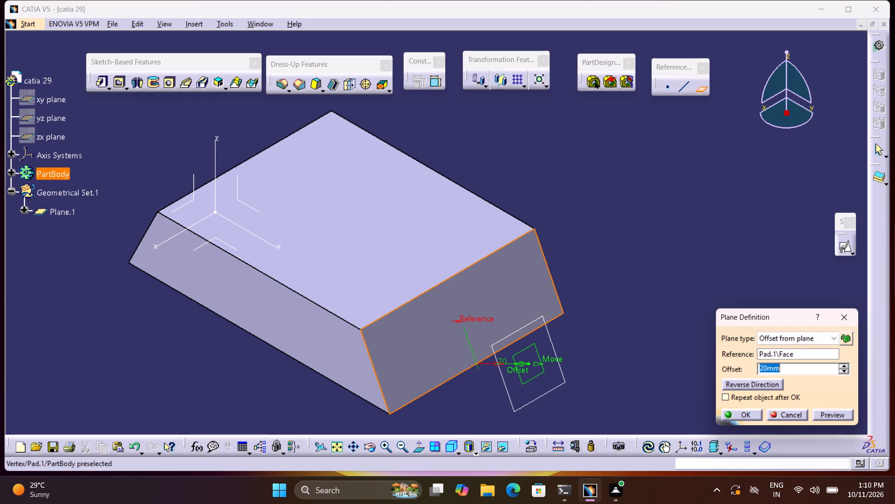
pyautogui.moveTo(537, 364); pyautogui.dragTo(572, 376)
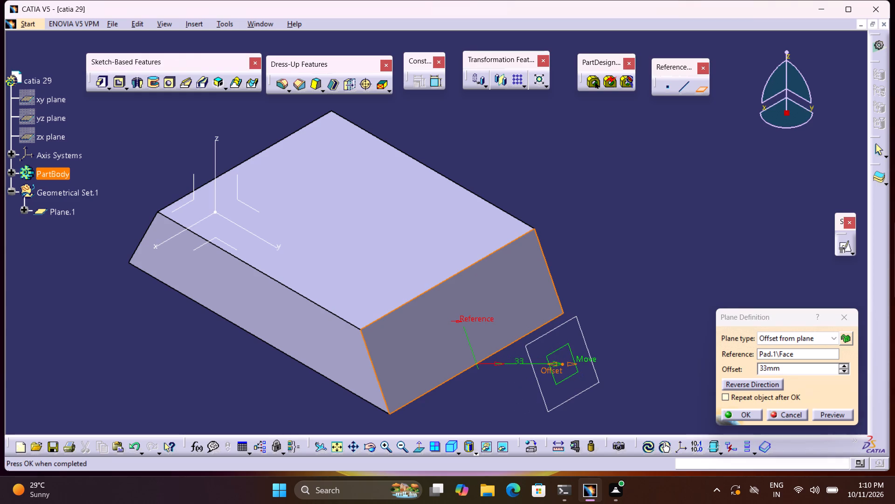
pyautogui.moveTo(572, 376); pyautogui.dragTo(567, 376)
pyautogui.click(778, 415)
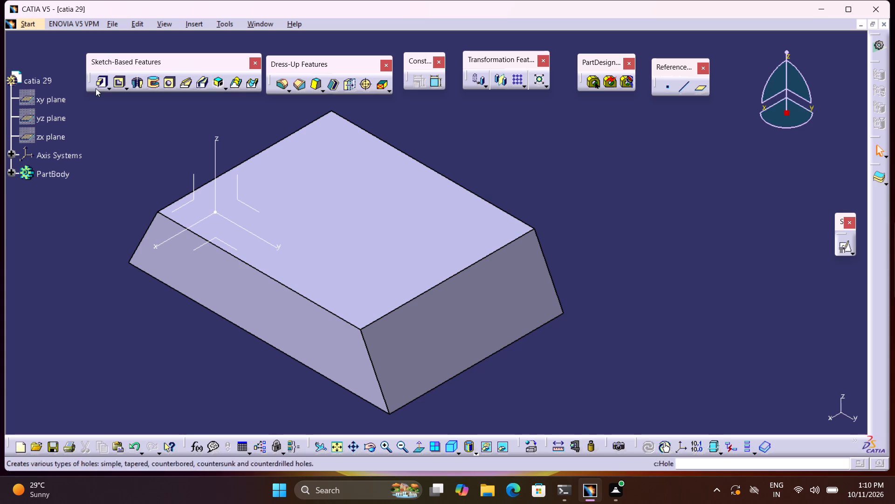
# Open a positioned sketch on the block's top face with the axes swapped and the V direction reversed.
pyautogui.click(847, 246)
pyautogui.click(427, 237)
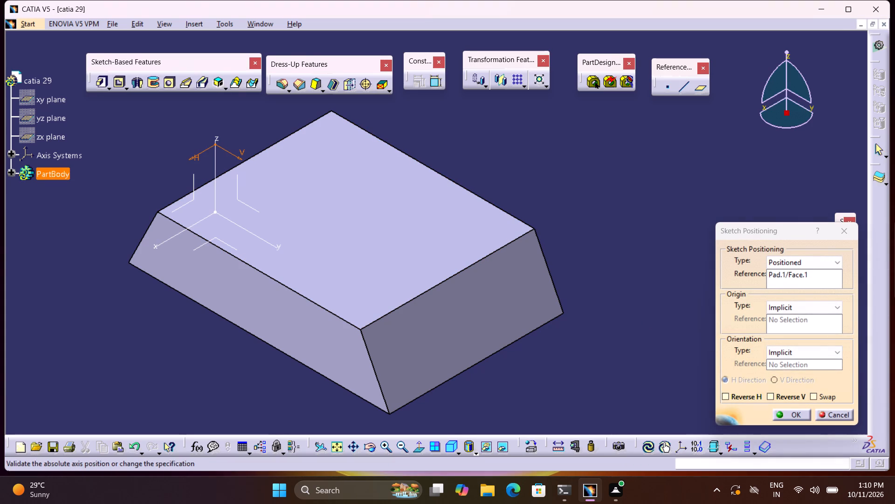
pyautogui.click(817, 395)
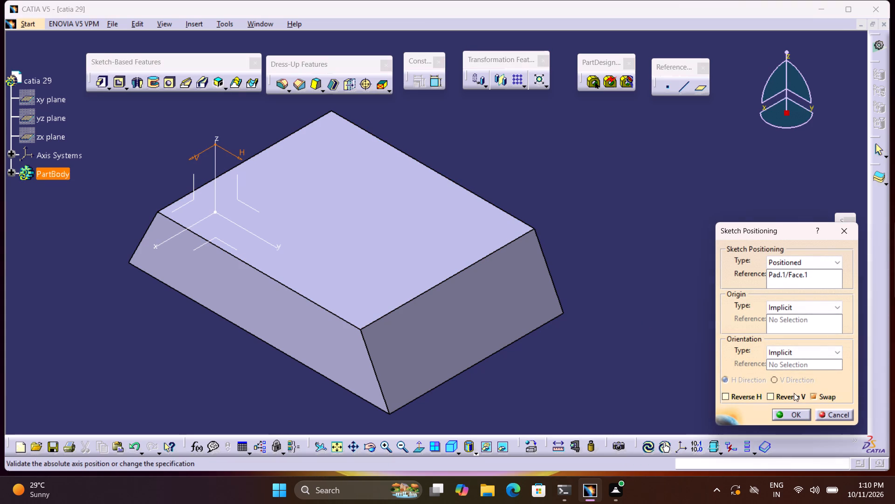
pyautogui.click(789, 394)
pyautogui.click(789, 413)
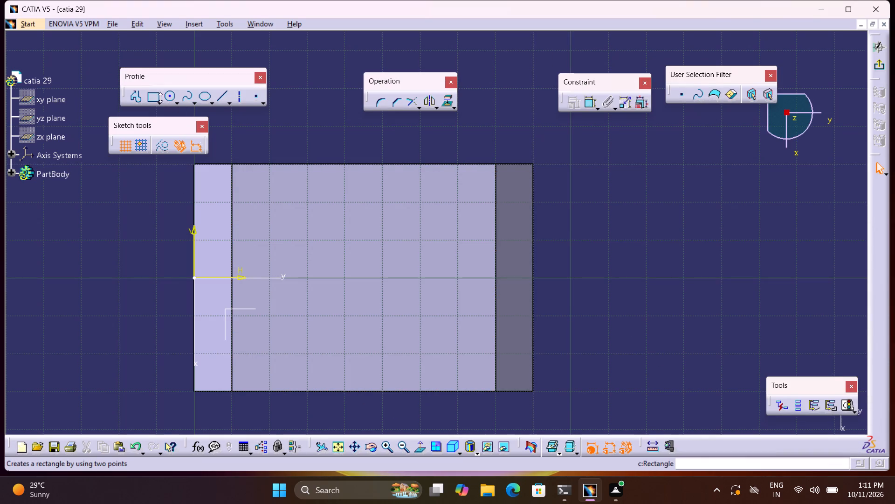
# Sketch a small rectangle on the top face near the slanted end, crossing the horizontal axis, and exit the sketch.
pyautogui.click(155, 94)
pyautogui.click(433, 272)
pyautogui.click(475, 320)
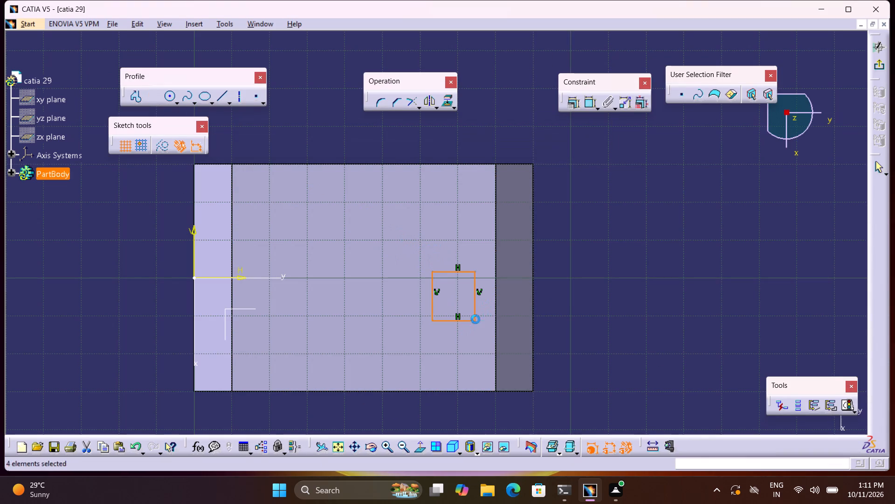
pyautogui.click(874, 67)
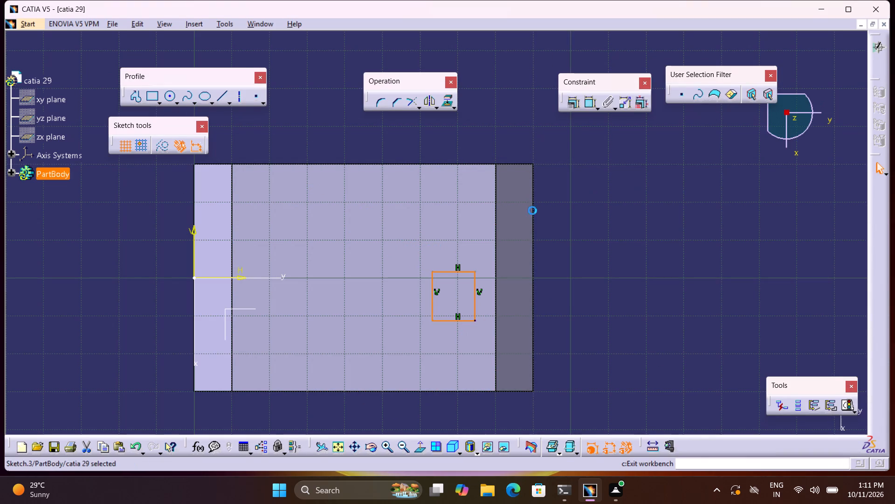
# Pad the small rectangle 30 mm upward from the block's top face.
pyautogui.click(105, 81)
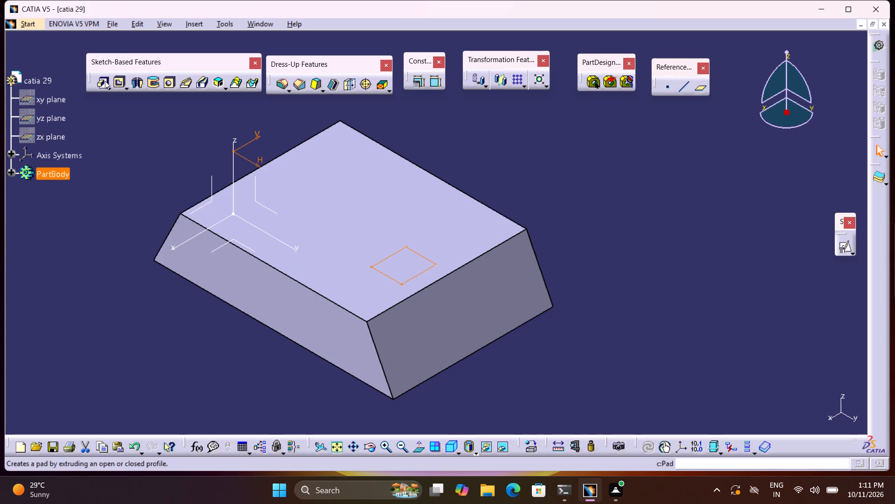
pyautogui.click(757, 420)
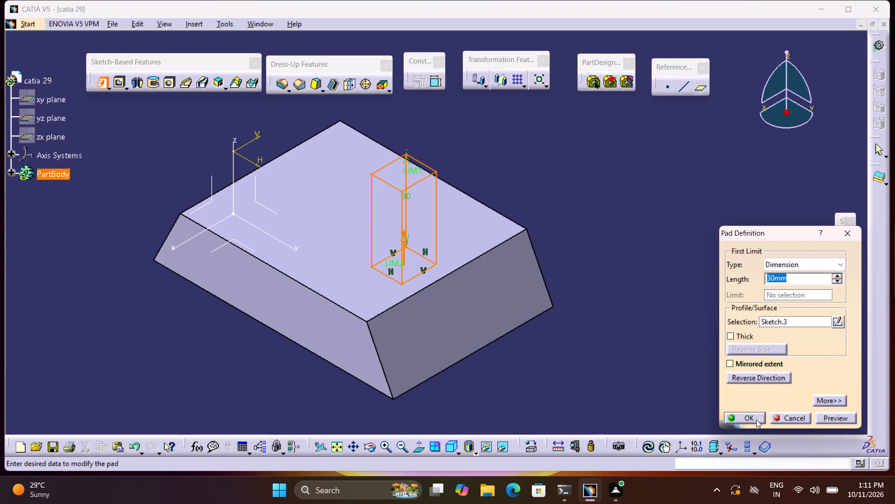
pyautogui.click(664, 323)
# Create a reference plane offset 20 mm from the upright pad's side face that faces the block's slanted end.
pyautogui.click(700, 90)
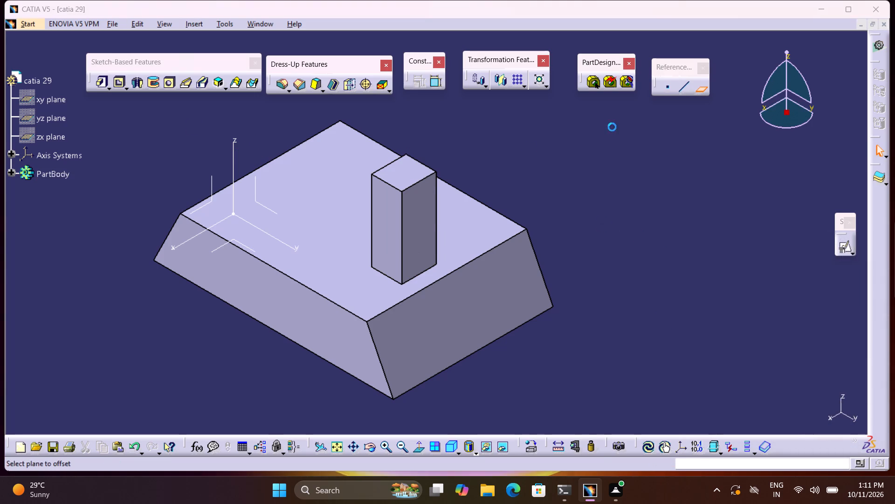
pyautogui.click(429, 218)
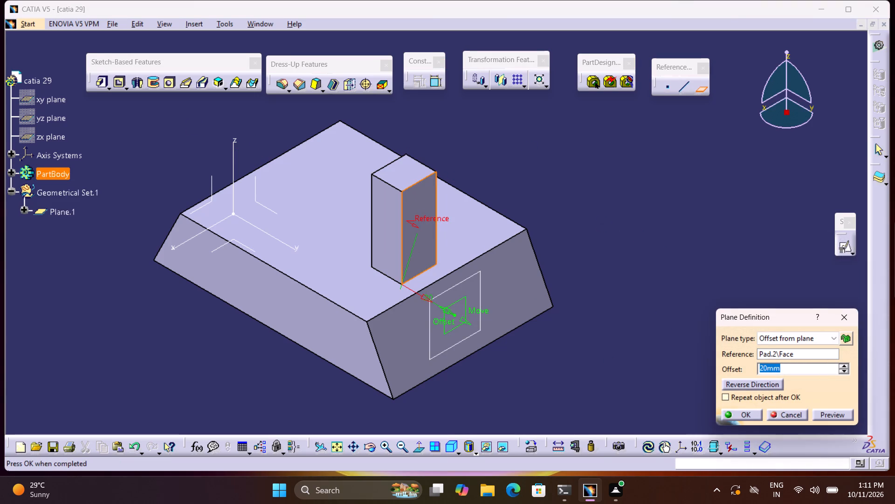
pyautogui.click(426, 217)
pyautogui.click(426, 230)
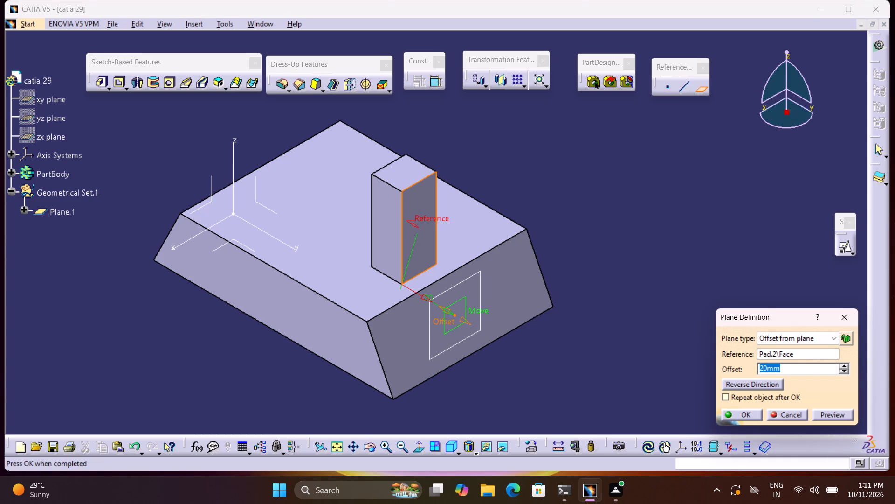
pyautogui.click(752, 413)
pyautogui.click(654, 329)
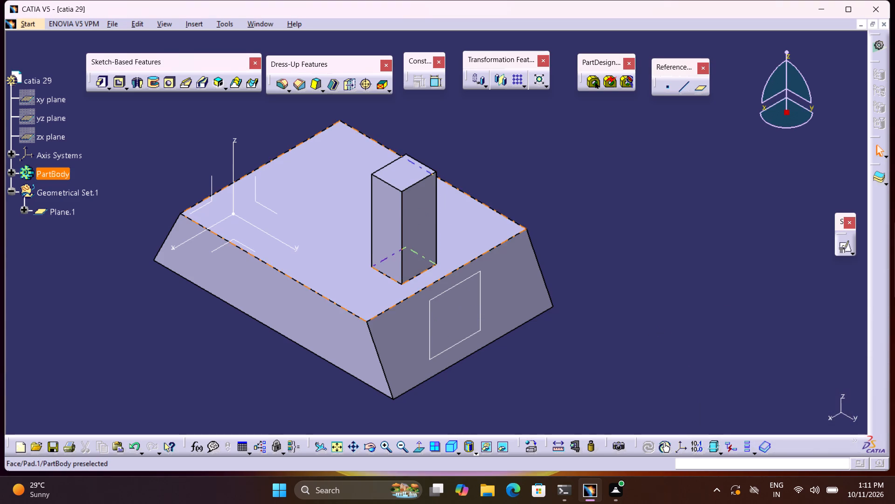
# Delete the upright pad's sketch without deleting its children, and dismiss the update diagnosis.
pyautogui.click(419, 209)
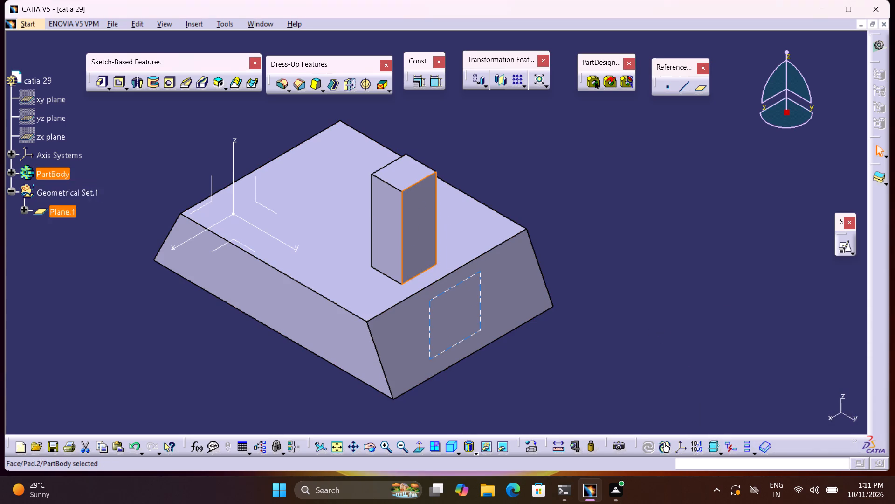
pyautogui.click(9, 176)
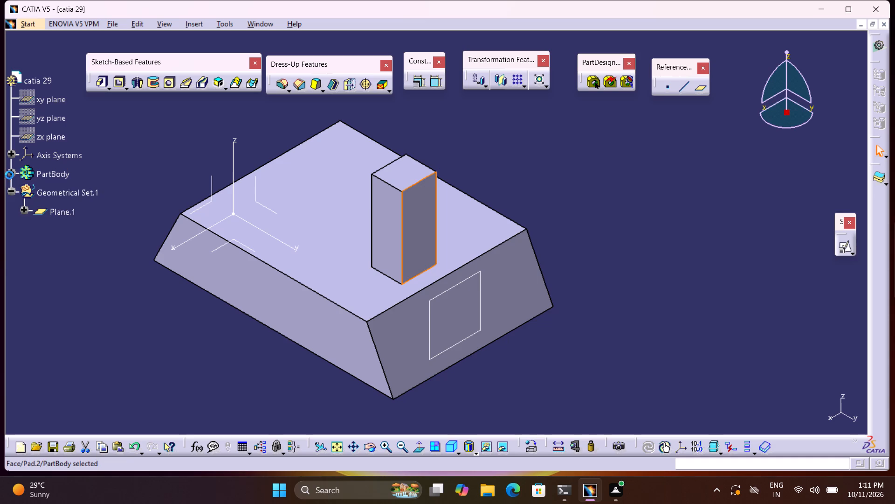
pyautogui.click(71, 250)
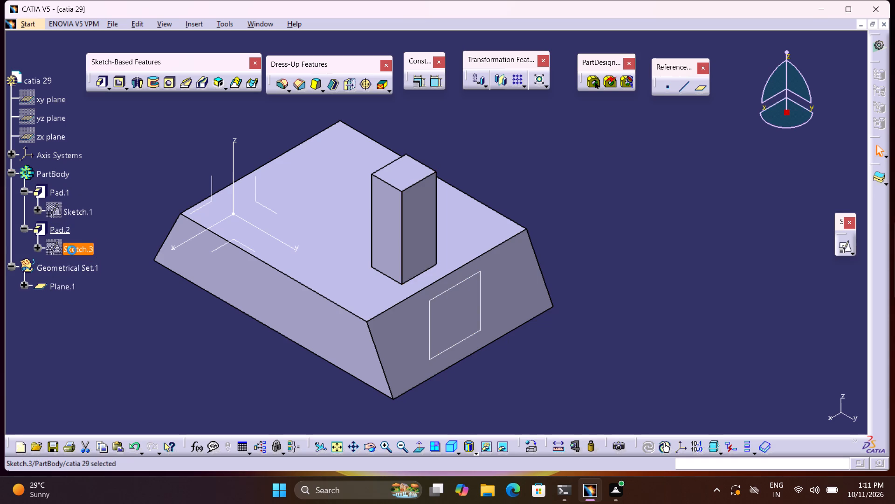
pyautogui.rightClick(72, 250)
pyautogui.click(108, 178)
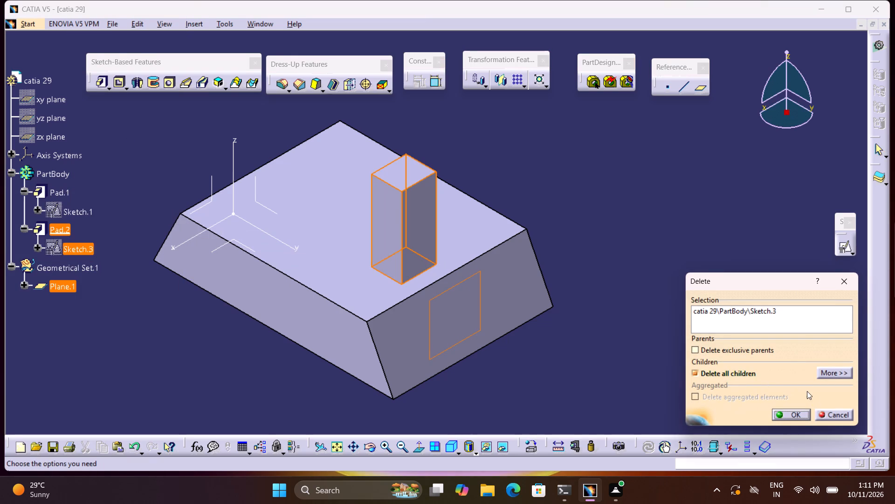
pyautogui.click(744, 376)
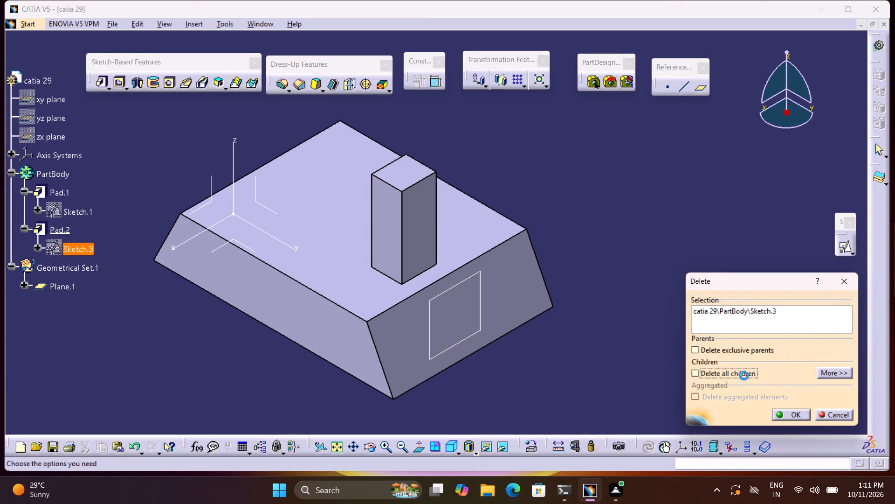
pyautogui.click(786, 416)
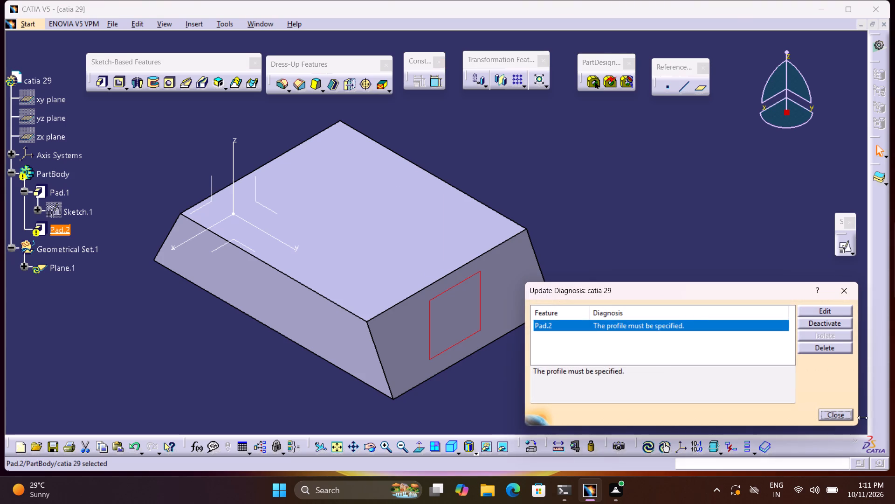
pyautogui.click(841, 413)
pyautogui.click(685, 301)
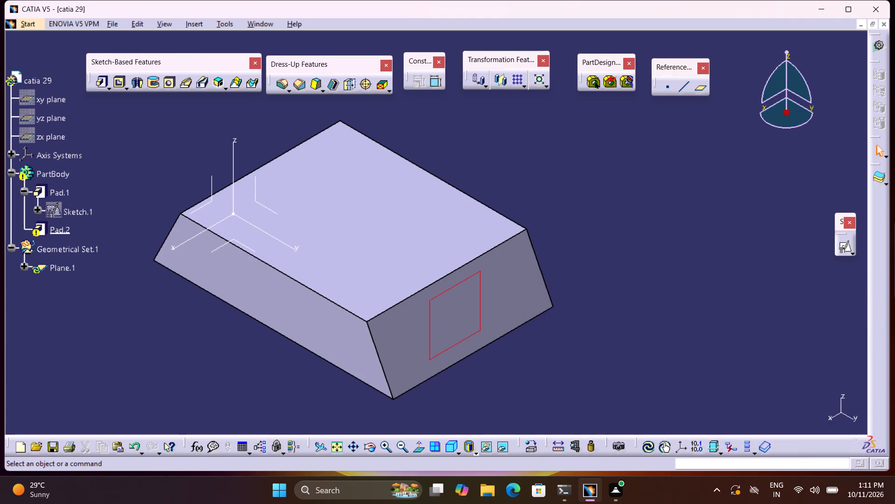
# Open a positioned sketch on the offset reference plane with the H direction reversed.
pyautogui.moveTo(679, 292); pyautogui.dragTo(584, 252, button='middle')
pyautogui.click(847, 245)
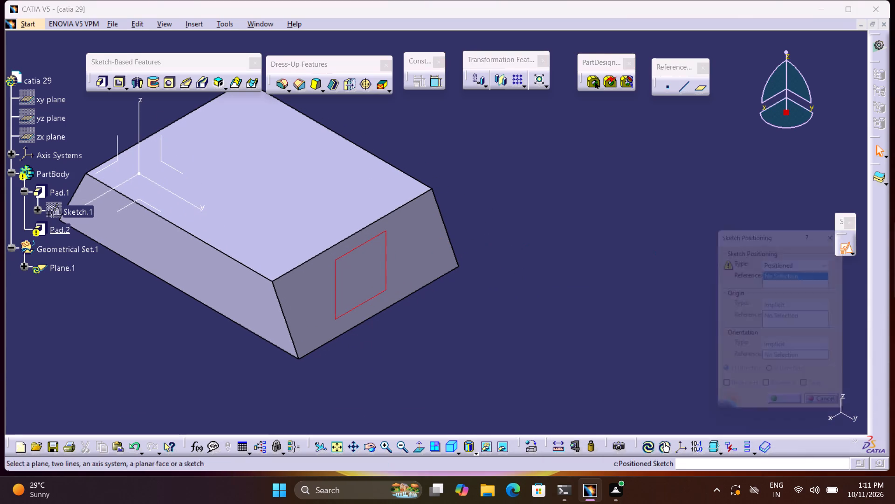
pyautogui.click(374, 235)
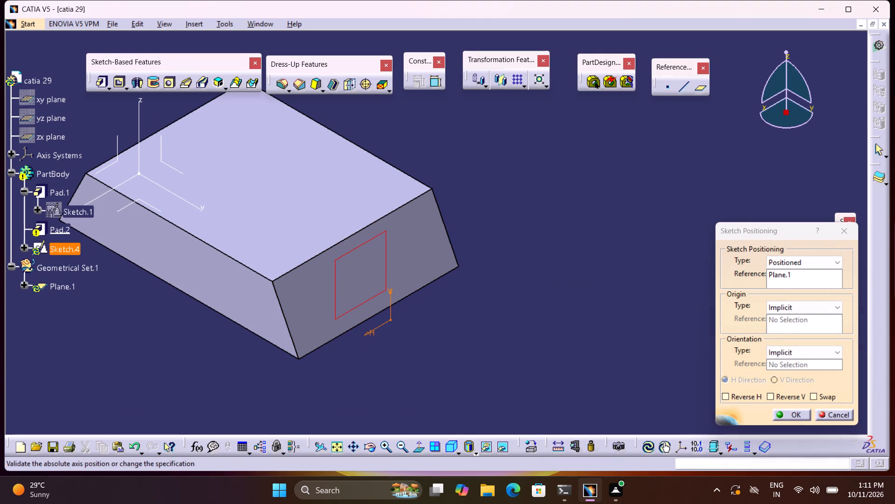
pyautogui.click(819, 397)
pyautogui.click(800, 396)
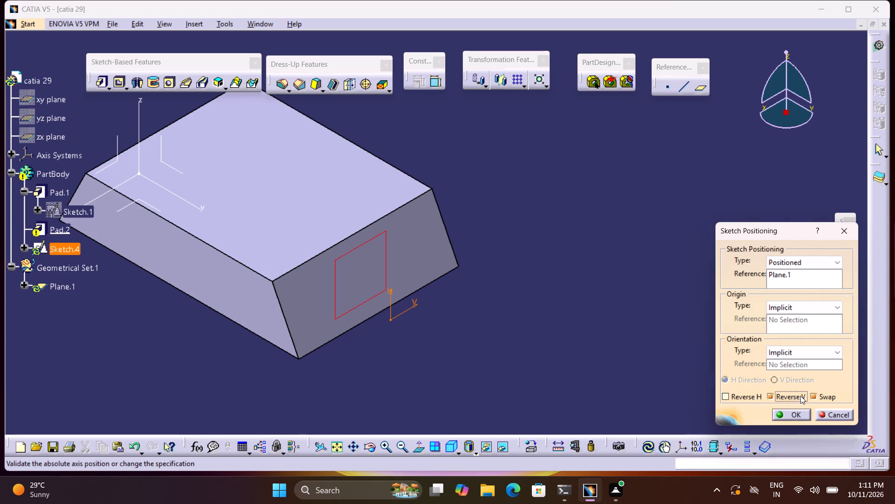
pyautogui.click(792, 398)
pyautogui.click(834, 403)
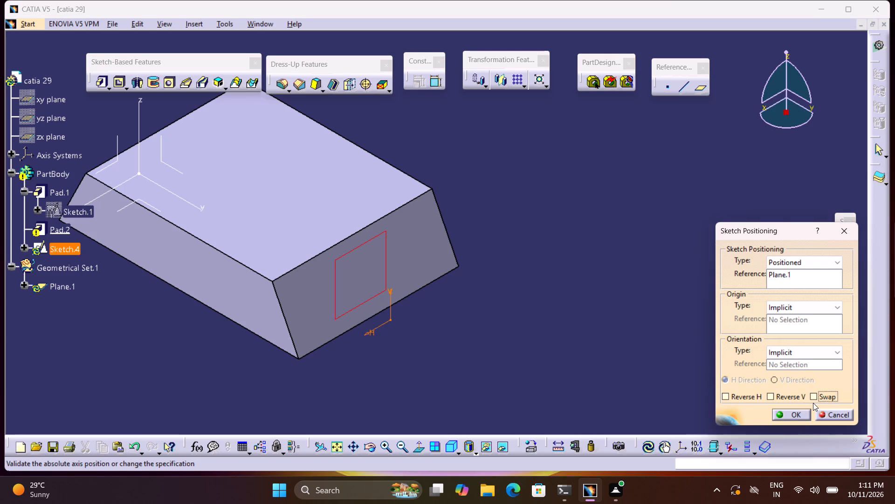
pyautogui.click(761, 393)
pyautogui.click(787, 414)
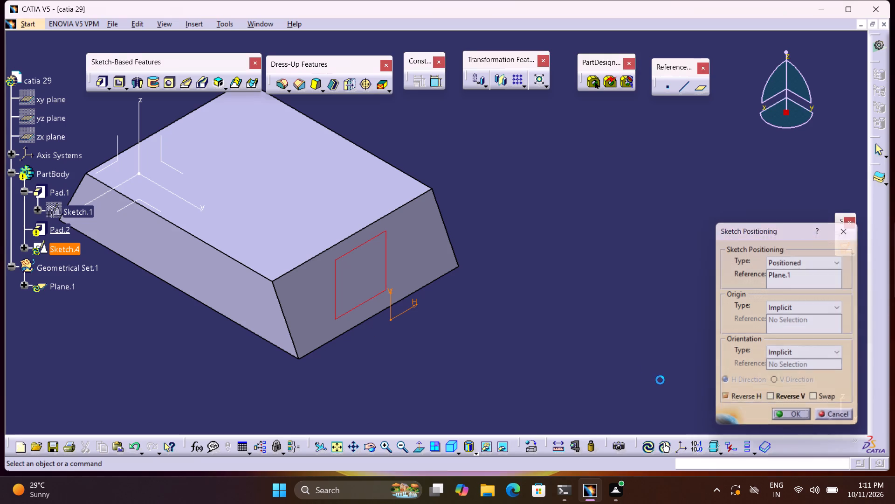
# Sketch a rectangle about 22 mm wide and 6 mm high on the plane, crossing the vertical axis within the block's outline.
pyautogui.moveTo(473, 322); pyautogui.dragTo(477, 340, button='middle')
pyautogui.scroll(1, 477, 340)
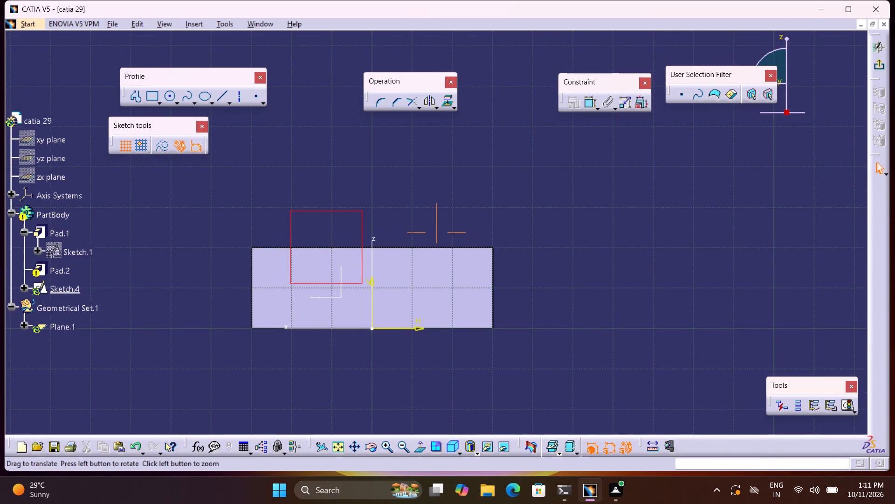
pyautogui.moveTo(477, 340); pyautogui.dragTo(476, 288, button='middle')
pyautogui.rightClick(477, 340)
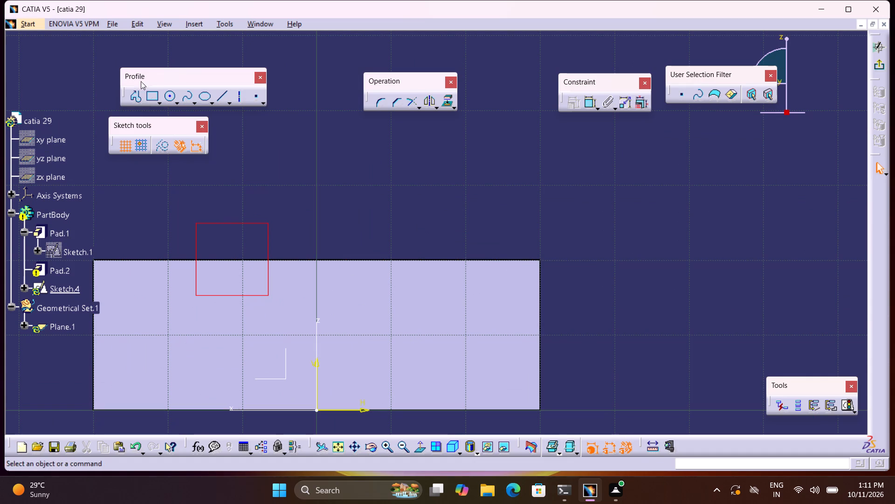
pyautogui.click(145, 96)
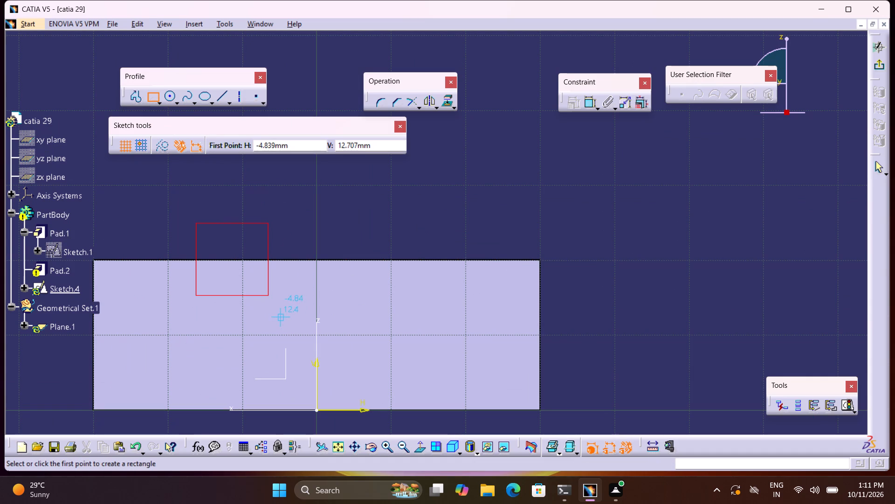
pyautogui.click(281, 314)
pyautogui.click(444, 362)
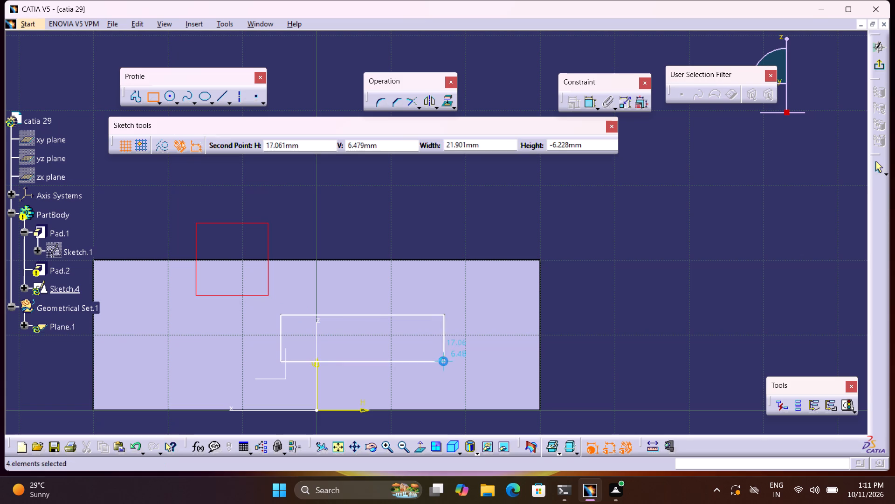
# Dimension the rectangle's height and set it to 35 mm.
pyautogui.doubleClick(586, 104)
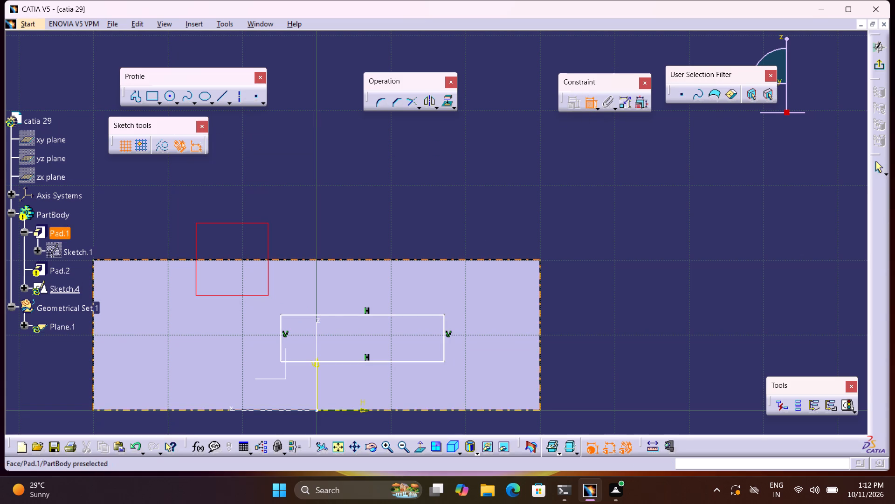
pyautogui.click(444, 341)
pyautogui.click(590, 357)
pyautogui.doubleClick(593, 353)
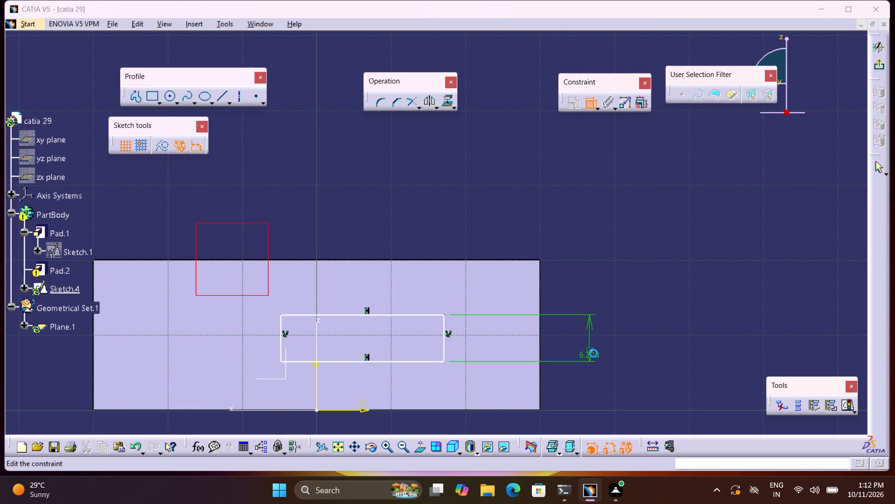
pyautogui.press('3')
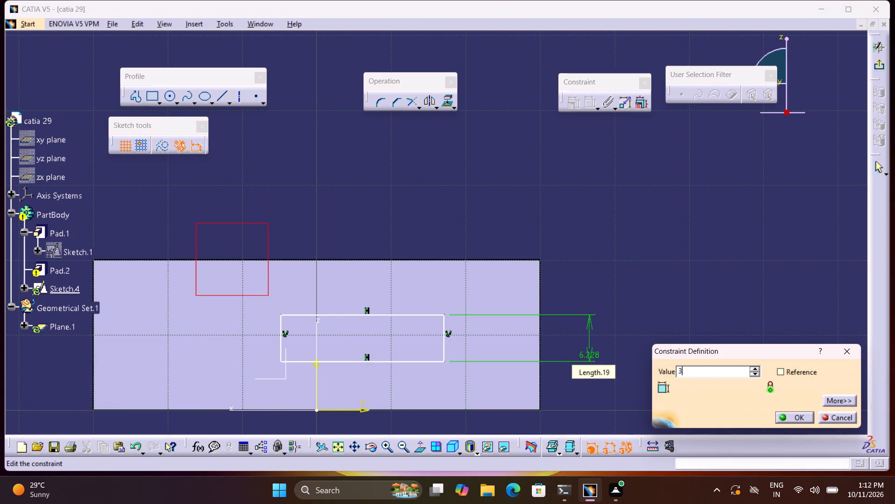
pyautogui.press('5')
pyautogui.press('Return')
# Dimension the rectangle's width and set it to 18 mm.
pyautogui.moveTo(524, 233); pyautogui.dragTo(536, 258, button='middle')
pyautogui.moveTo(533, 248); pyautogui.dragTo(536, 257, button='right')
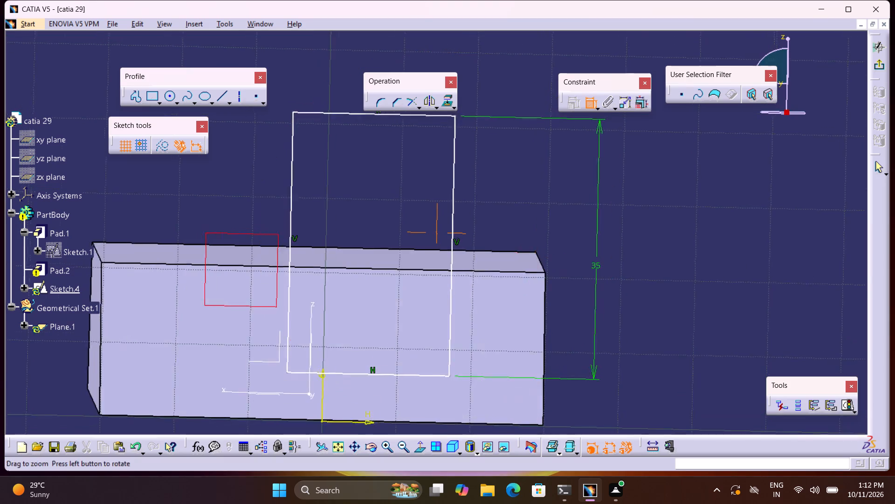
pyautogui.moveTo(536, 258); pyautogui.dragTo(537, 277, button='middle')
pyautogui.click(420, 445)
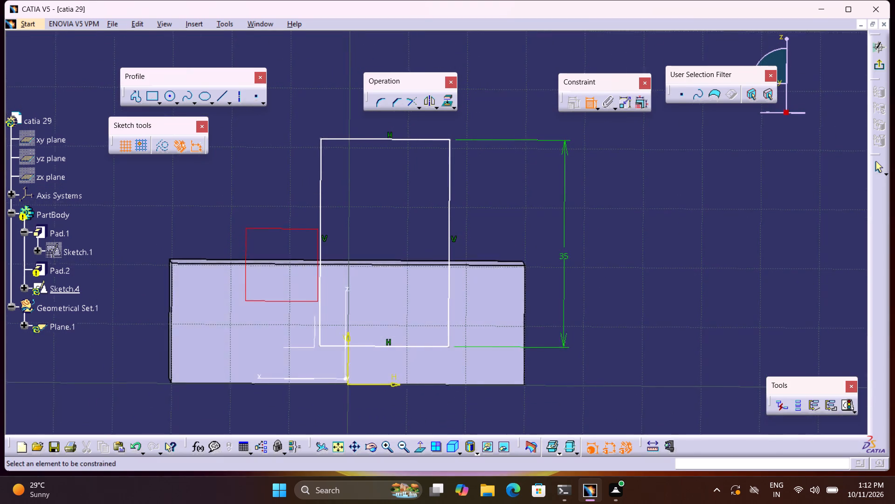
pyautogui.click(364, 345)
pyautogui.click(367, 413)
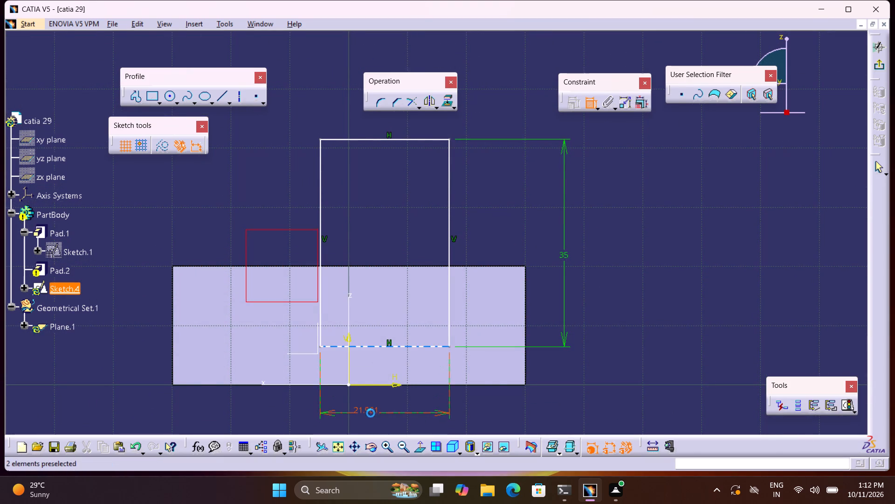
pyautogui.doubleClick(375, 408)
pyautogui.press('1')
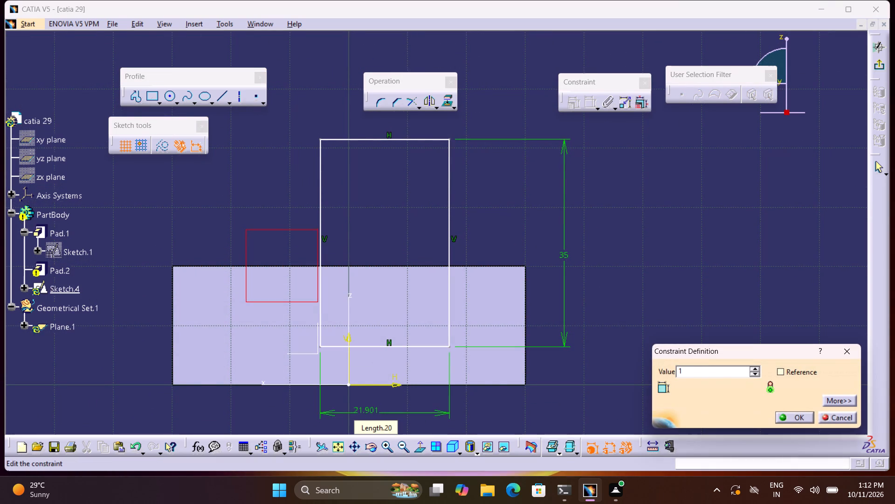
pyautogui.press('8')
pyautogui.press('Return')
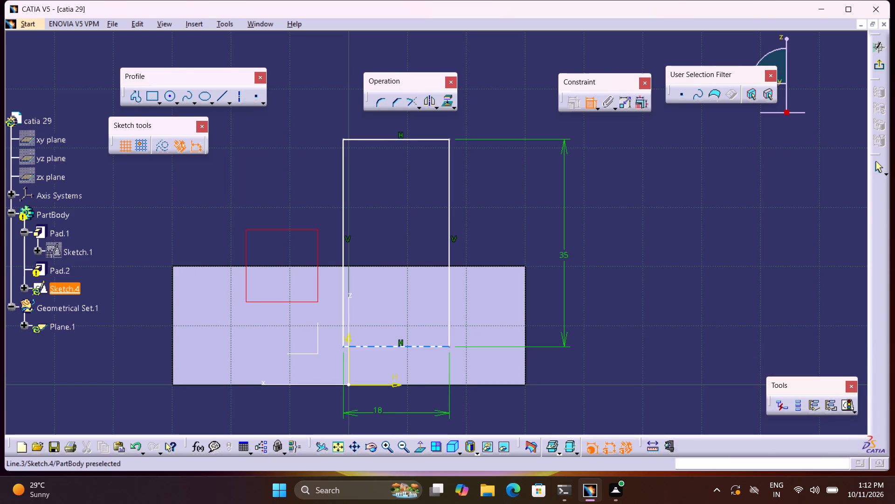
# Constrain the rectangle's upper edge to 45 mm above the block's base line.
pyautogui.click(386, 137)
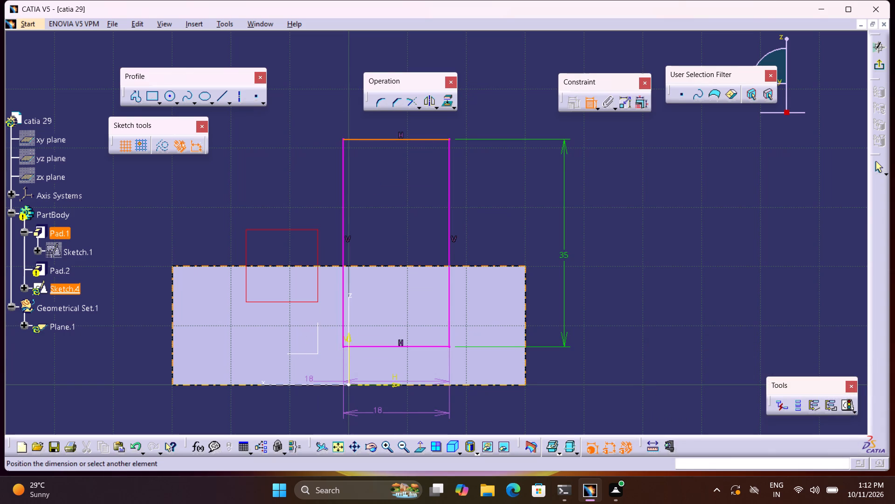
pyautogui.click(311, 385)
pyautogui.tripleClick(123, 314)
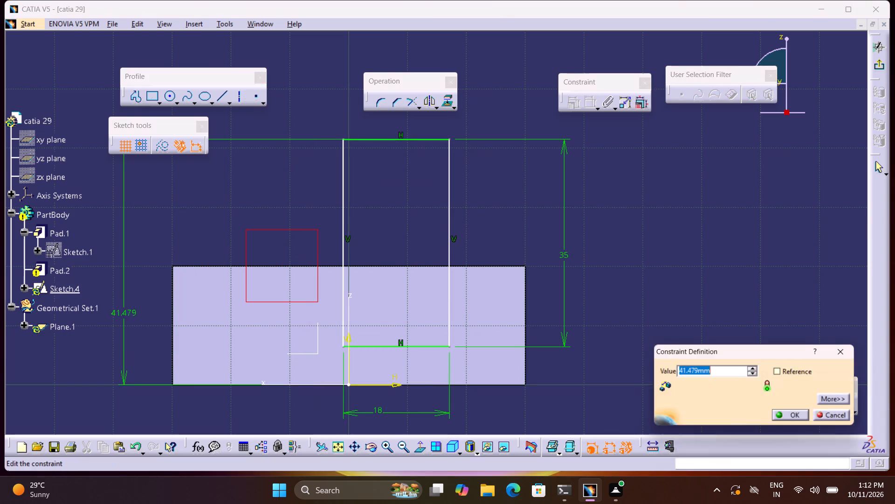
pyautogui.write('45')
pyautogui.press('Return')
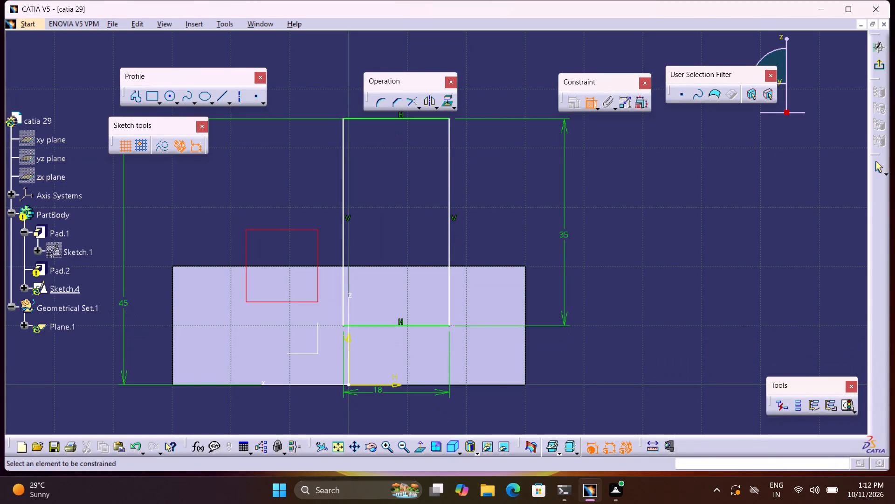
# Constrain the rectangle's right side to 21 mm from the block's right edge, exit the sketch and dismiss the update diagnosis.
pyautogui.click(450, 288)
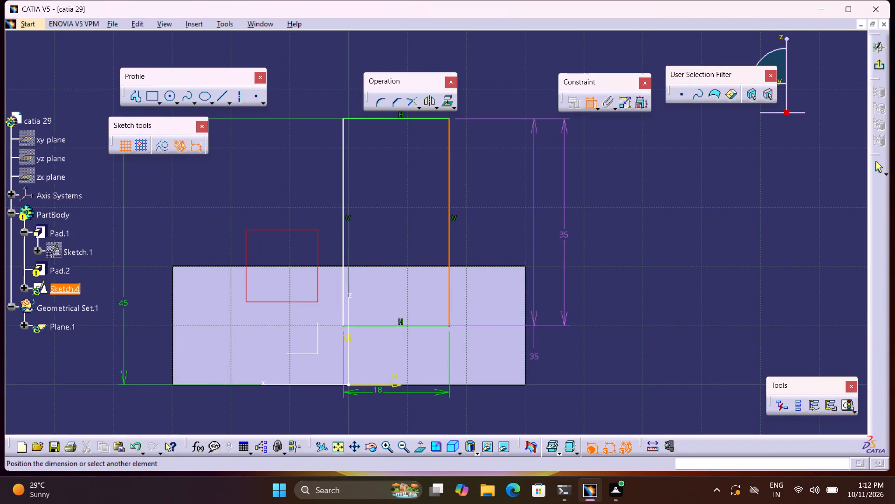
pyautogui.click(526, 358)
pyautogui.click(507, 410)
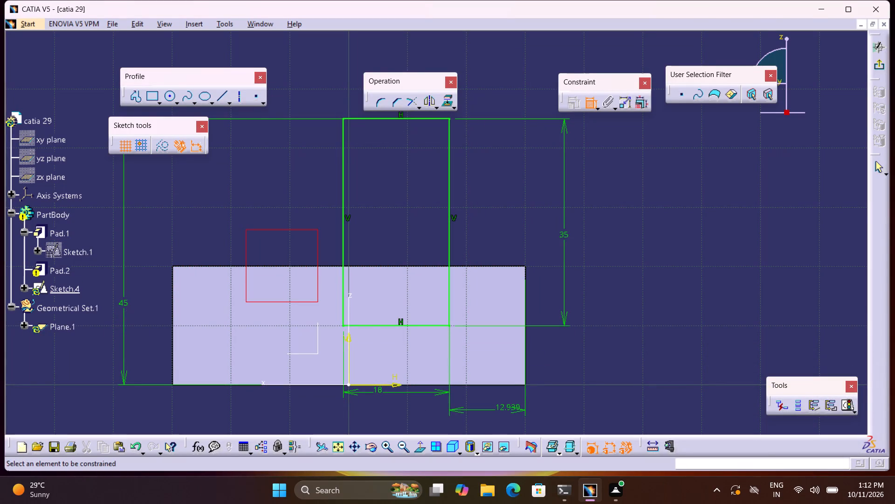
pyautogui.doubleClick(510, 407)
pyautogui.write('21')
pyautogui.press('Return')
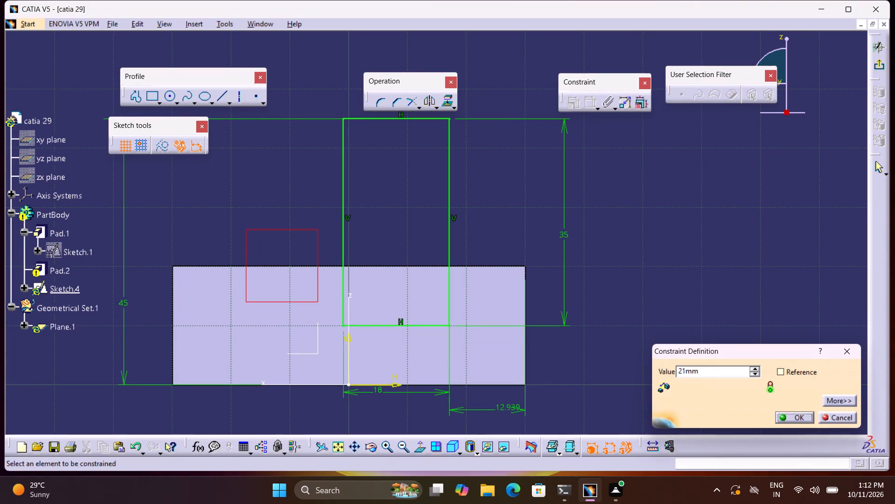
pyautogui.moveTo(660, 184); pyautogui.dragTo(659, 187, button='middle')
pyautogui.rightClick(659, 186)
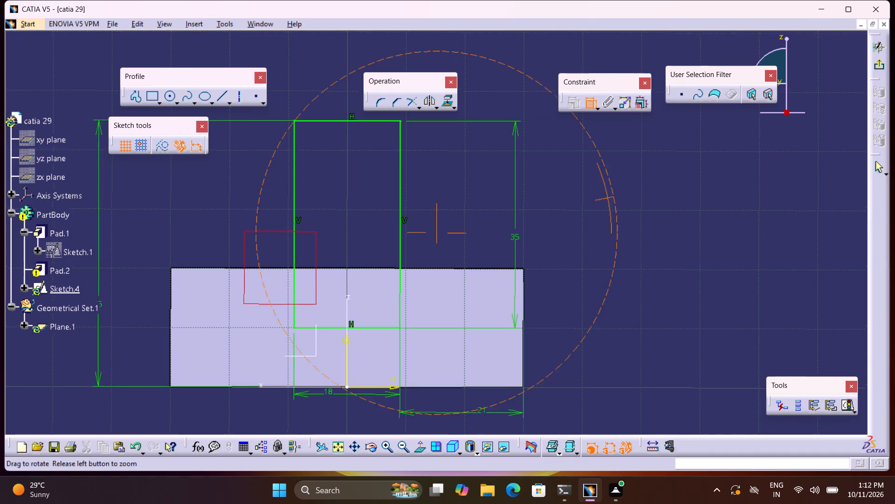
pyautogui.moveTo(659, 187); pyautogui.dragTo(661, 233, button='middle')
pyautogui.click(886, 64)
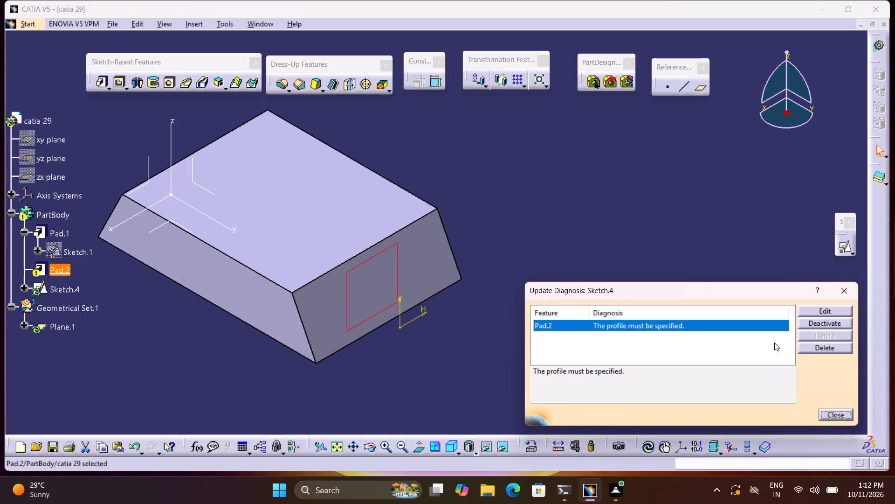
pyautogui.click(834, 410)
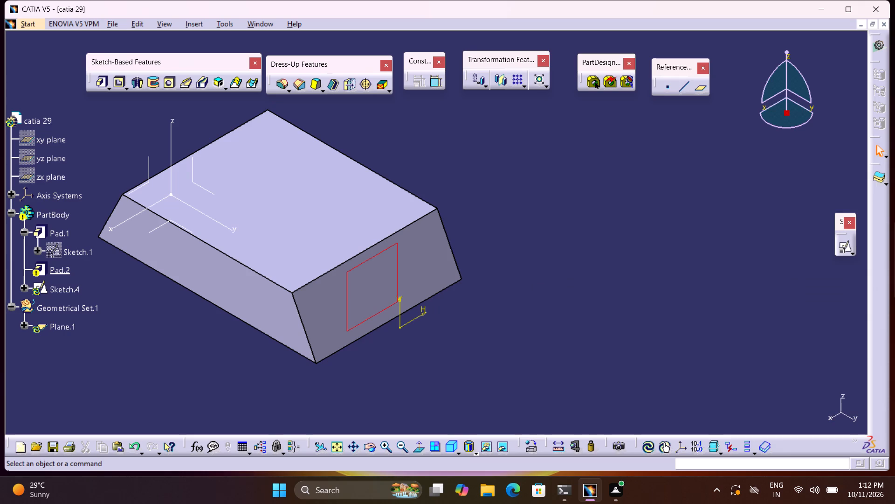
# Undo the rectangle sketch, the sketch deletion, the offset plane, the upright pad and the pad's sketch.
pyautogui.hotkey('ctrl', 'z')
pyautogui.hotkey('ctrl', 'z')
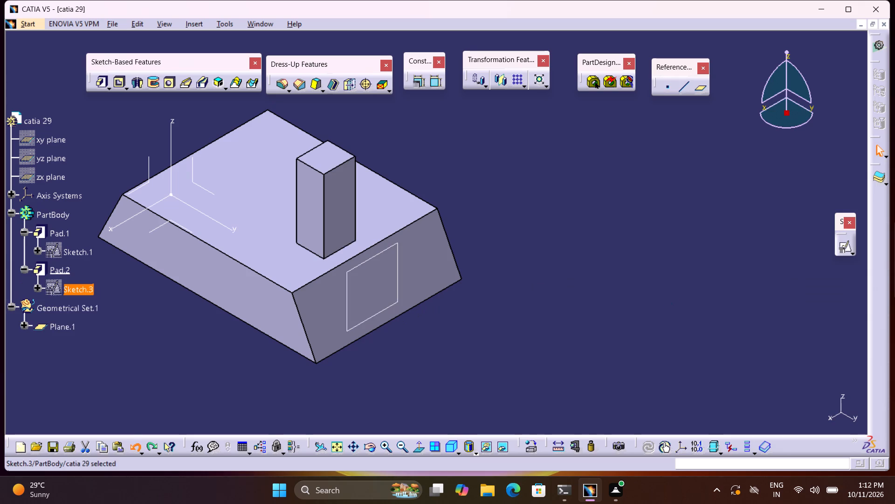
pyautogui.hotkey('ctrl', 'z')
pyautogui.hotkey('ctrl', 'z')
pyautogui.hotkey('ctrl', 'z')
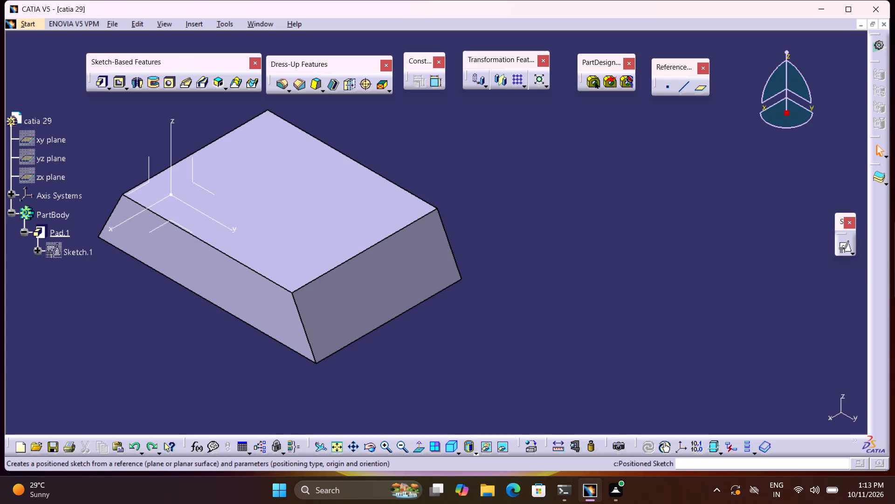
# Create a plane offset 33 mm above the block's top face.
pyautogui.click(695, 91)
pyautogui.click(335, 184)
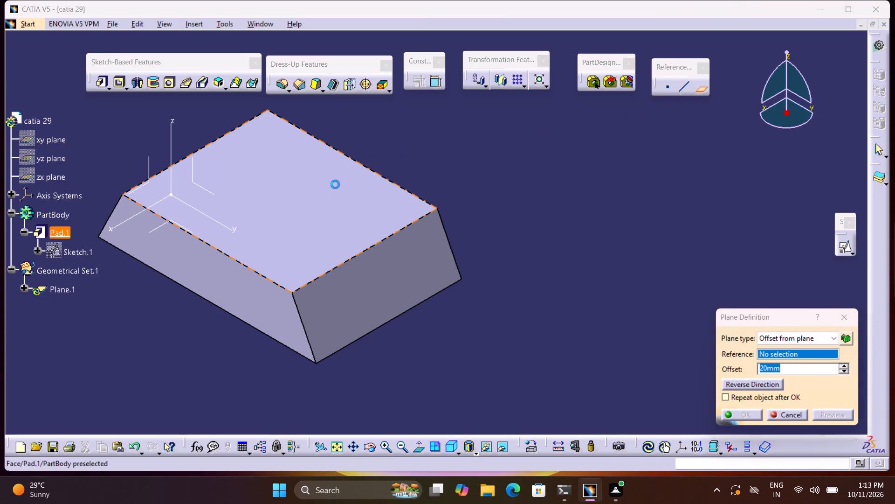
pyautogui.moveTo(362, 194); pyautogui.dragTo(318, 189)
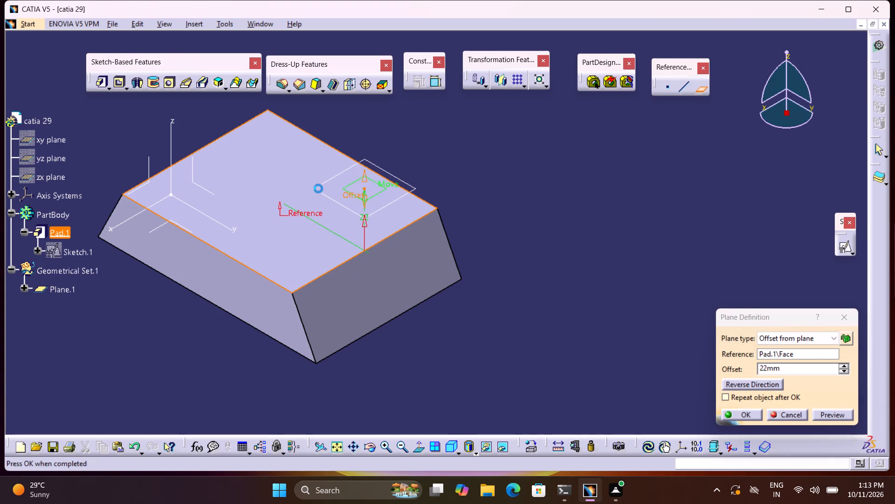
pyautogui.moveTo(318, 189); pyautogui.dragTo(311, 188)
pyautogui.click(288, 211)
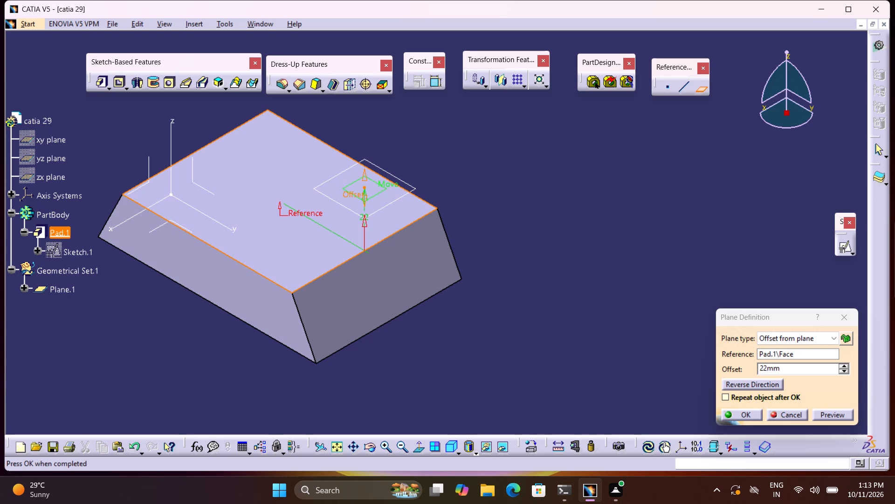
pyautogui.moveTo(365, 171); pyautogui.dragTo(371, 139)
pyautogui.click(750, 413)
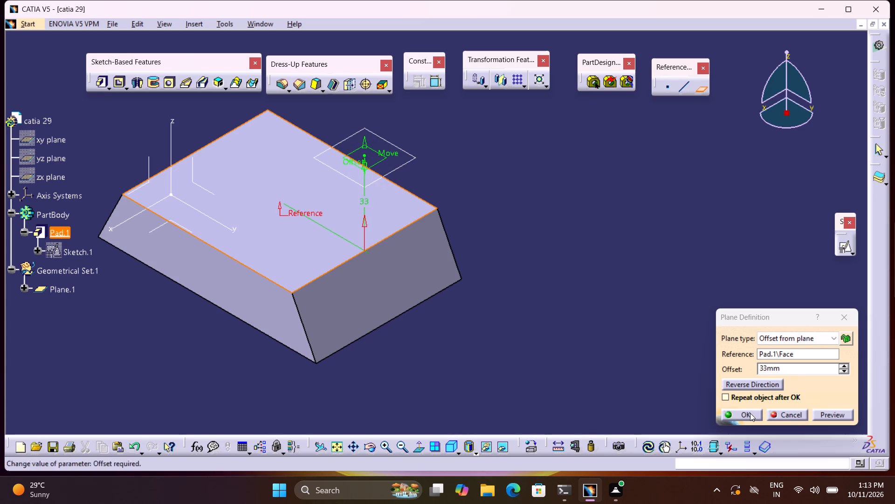
pyautogui.click(612, 270)
# Start a positioned sketch on the block's top face and draw an upright rectangle about 26 mm wide and 62 mm tall.
pyautogui.click(844, 250)
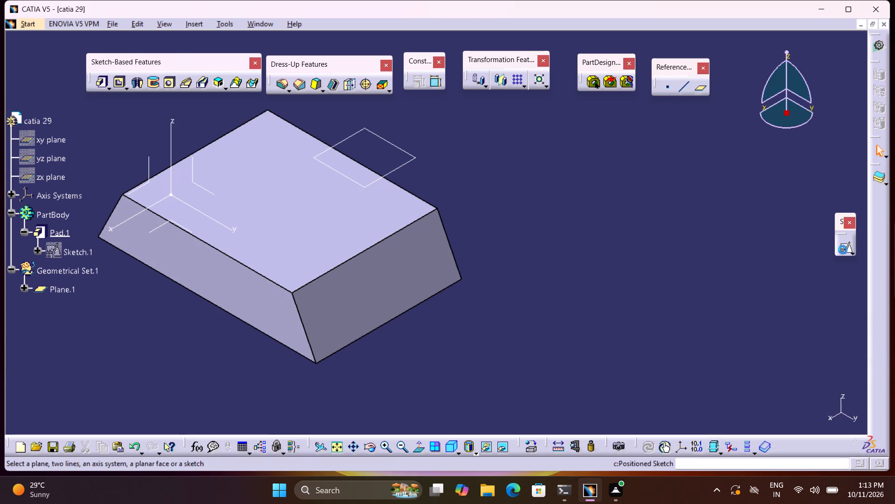
pyautogui.click(313, 193)
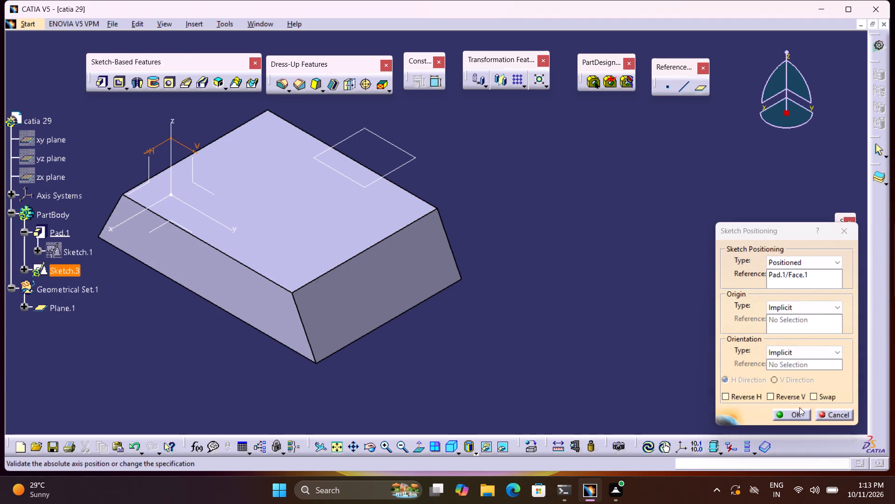
pyautogui.click(799, 412)
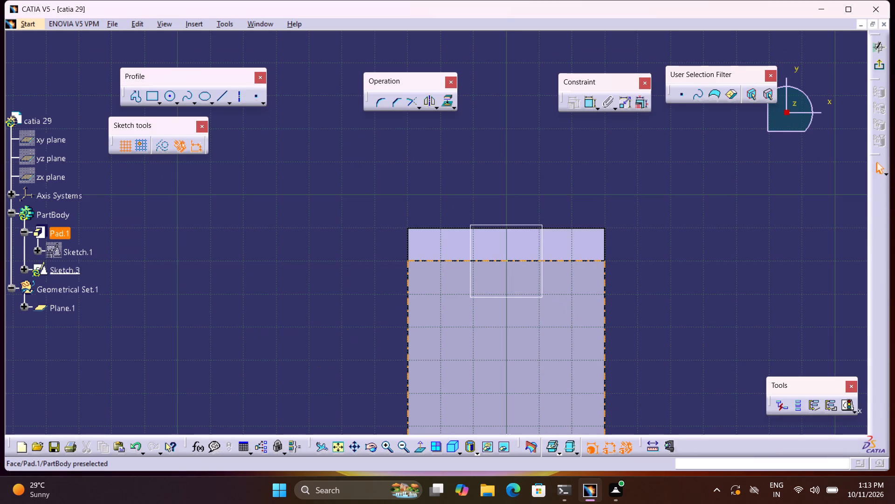
pyautogui.moveTo(578, 305); pyautogui.dragTo(547, 189, button='middle')
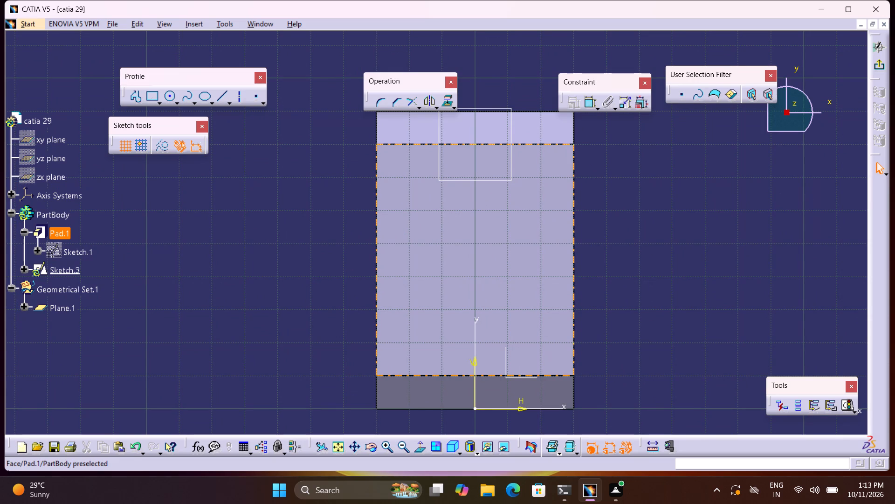
pyautogui.moveTo(486, 195); pyautogui.dragTo(465, 208, button='middle')
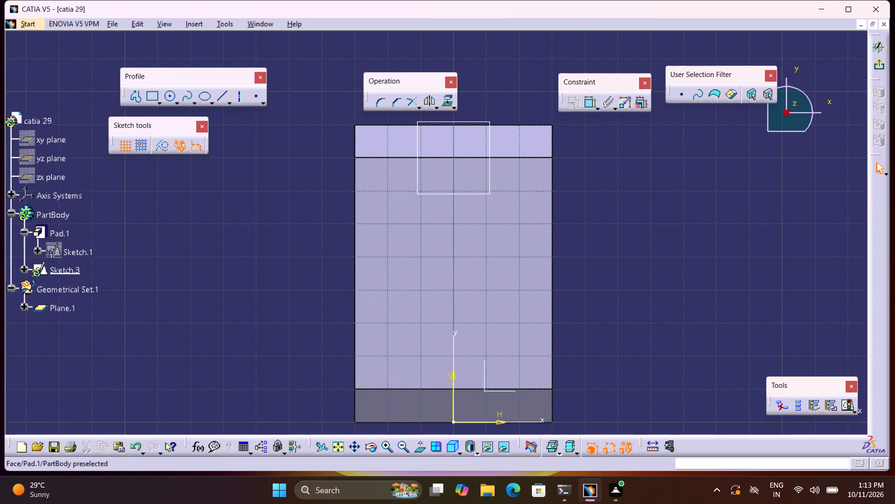
pyautogui.click(156, 93)
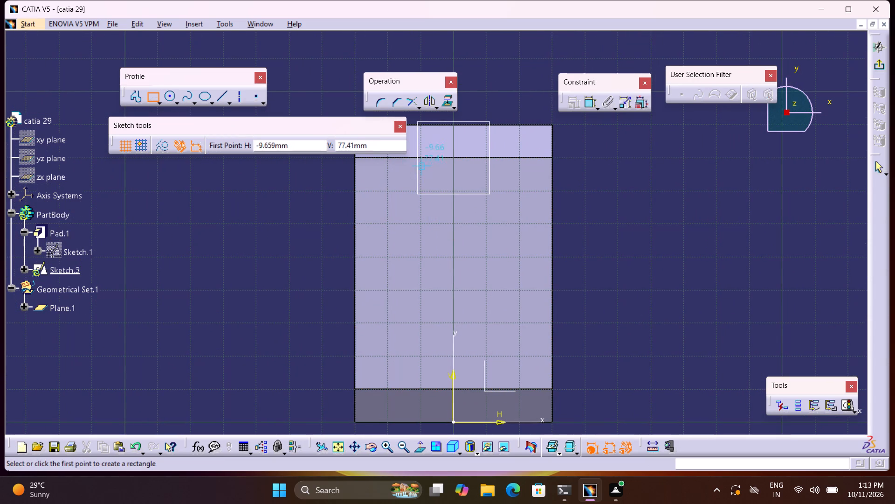
pyautogui.click(415, 160)
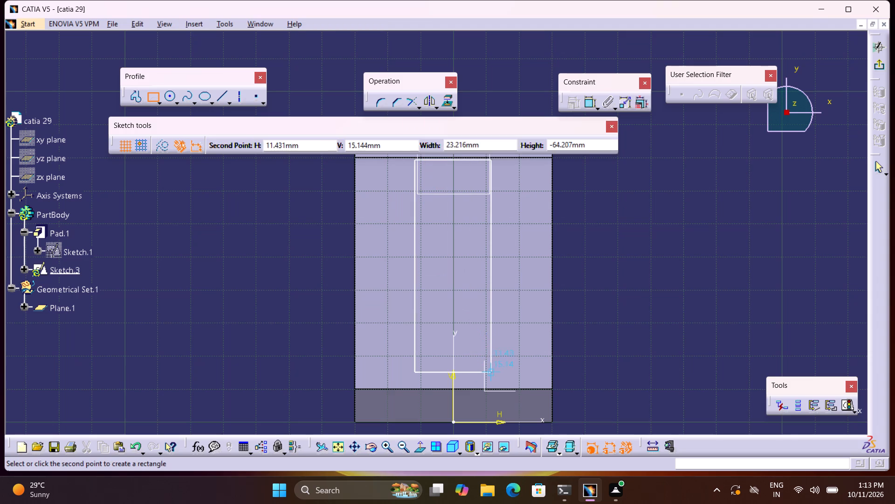
pyautogui.click(501, 366)
pyautogui.moveTo(609, 181); pyautogui.dragTo(592, 193, button='middle')
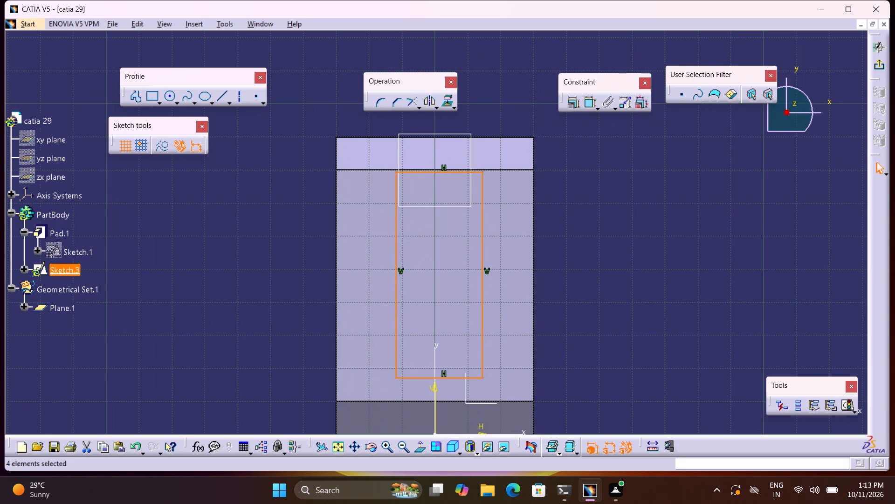
# Dimension the rectangle's height and set it to 80 mm.
pyautogui.doubleClick(589, 108)
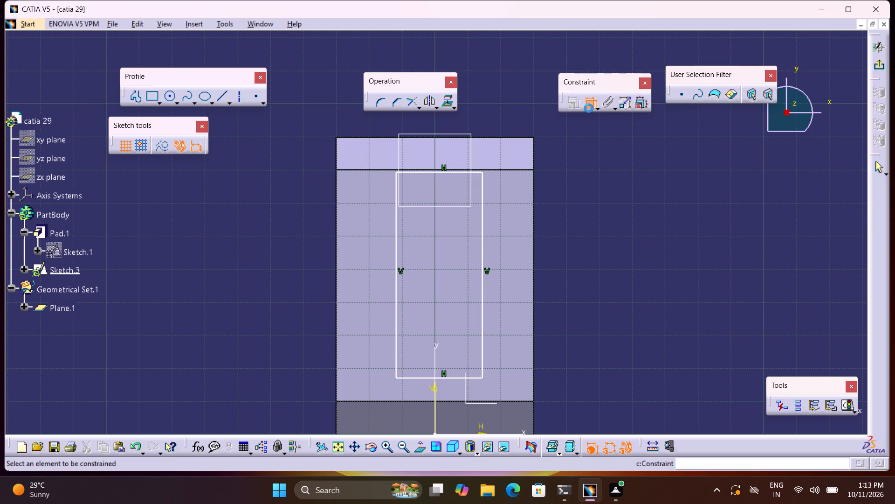
pyautogui.click(482, 224)
pyautogui.click(599, 254)
pyautogui.doubleClick(604, 252)
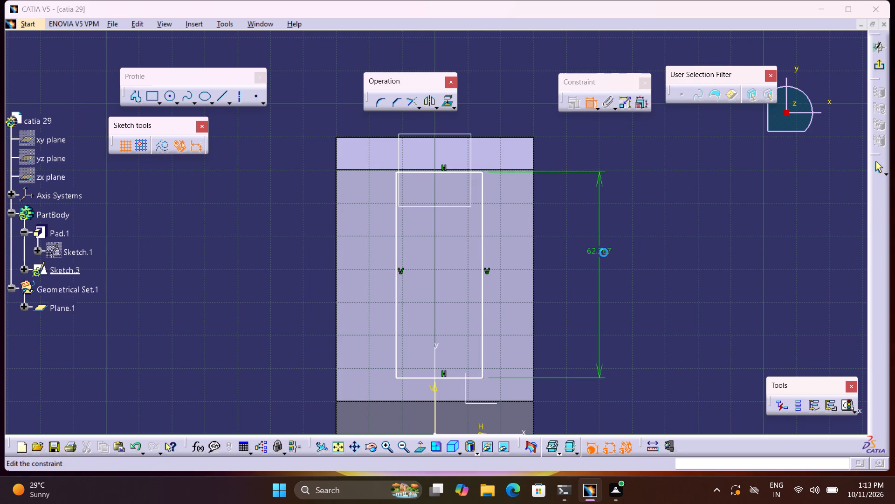
pyautogui.write('80')
pyautogui.press('Return')
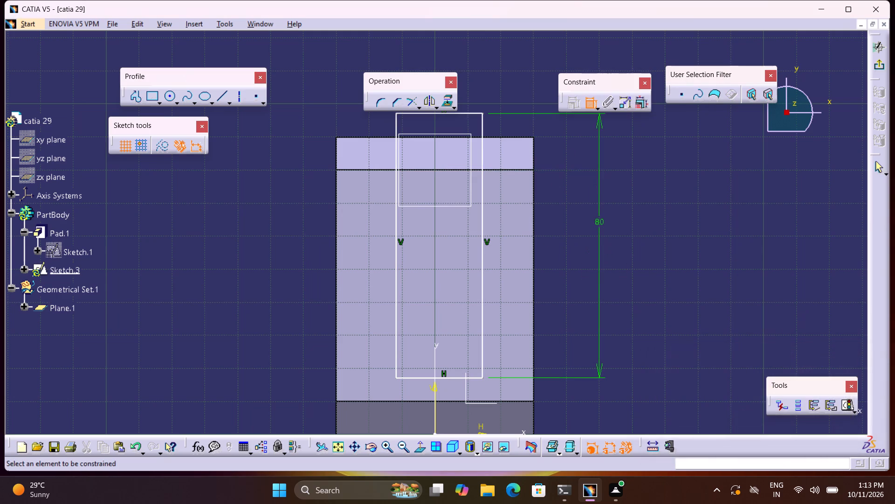
# Dimension the rectangle's width and set it to 18 mm.
pyautogui.click(462, 114)
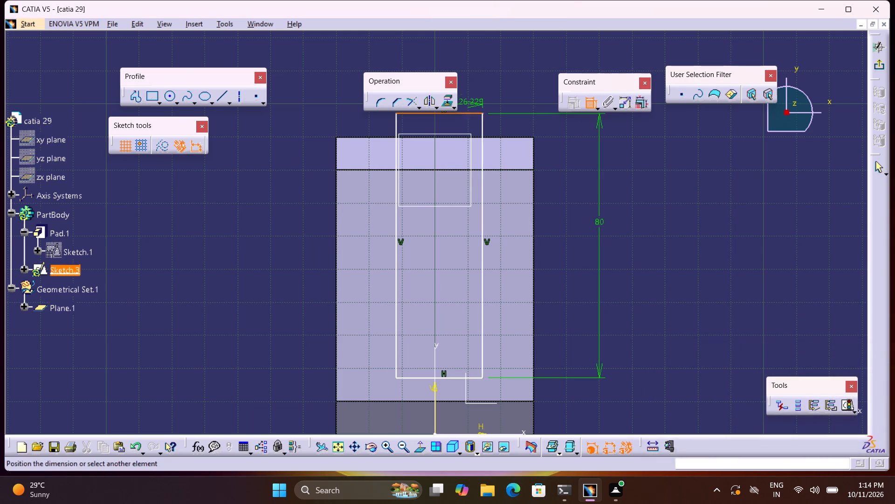
pyautogui.click(472, 100)
pyautogui.doubleClick(472, 99)
pyautogui.write('18')
pyautogui.press('Return')
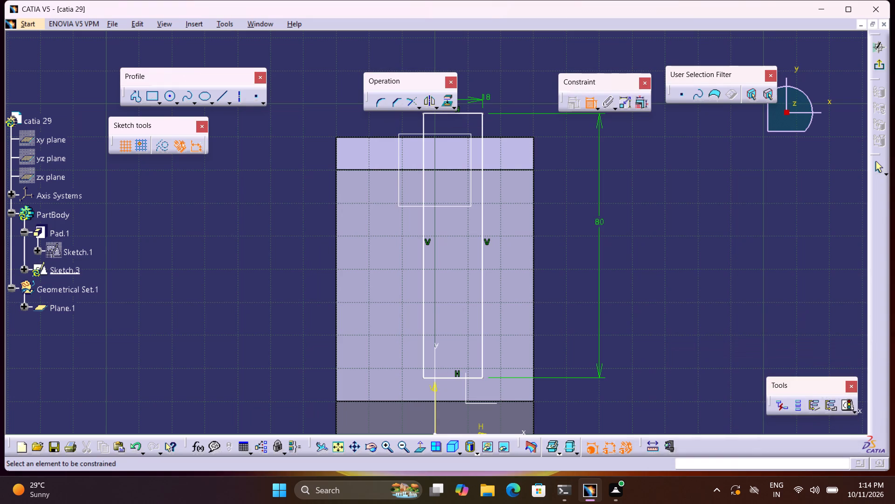
# Dimension the distance between the rectangle's right side and the block's right edge.
pyautogui.moveTo(494, 236); pyautogui.dragTo(483, 206, button='middle')
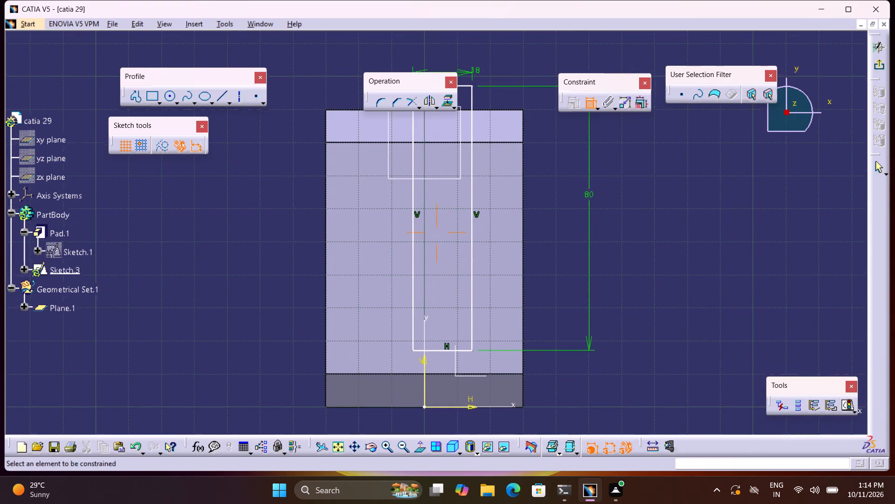
pyautogui.moveTo(483, 206); pyautogui.dragTo(483, 206, button='middle')
pyautogui.click(472, 200)
pyautogui.click(524, 223)
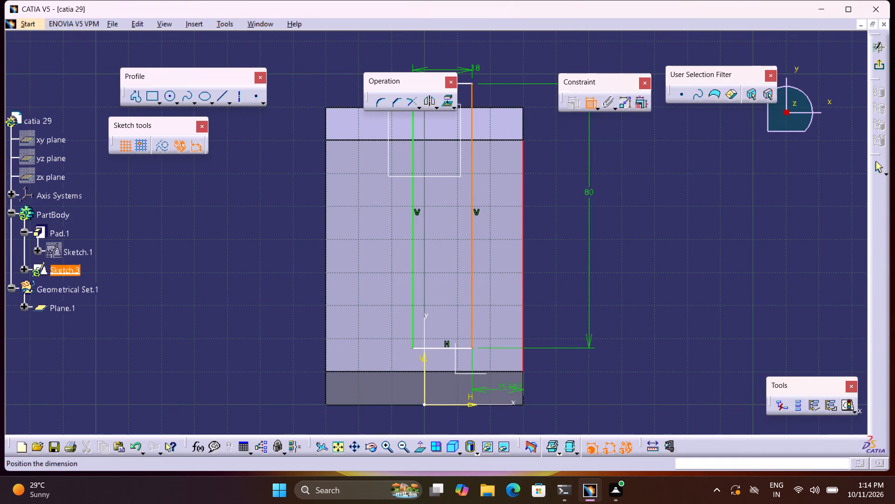
pyautogui.click(505, 418)
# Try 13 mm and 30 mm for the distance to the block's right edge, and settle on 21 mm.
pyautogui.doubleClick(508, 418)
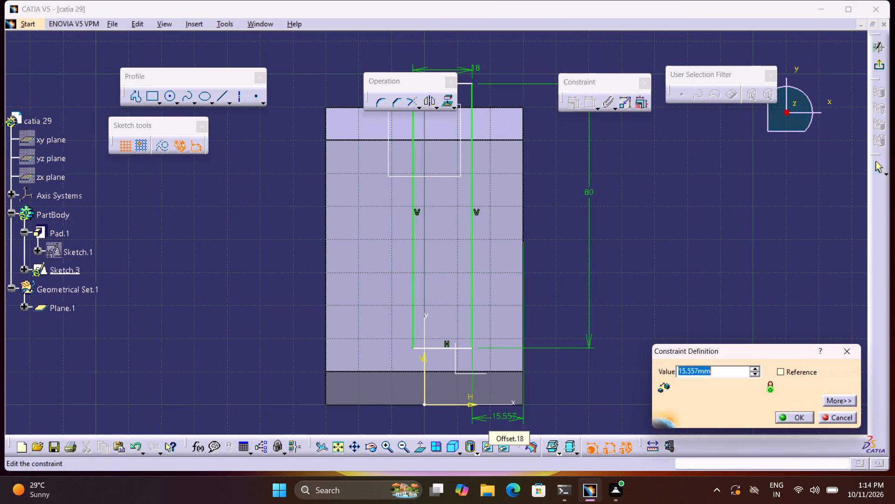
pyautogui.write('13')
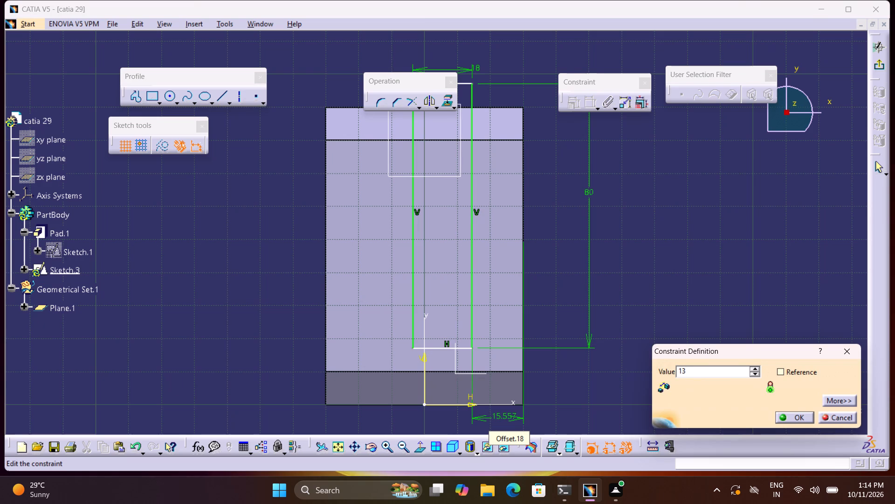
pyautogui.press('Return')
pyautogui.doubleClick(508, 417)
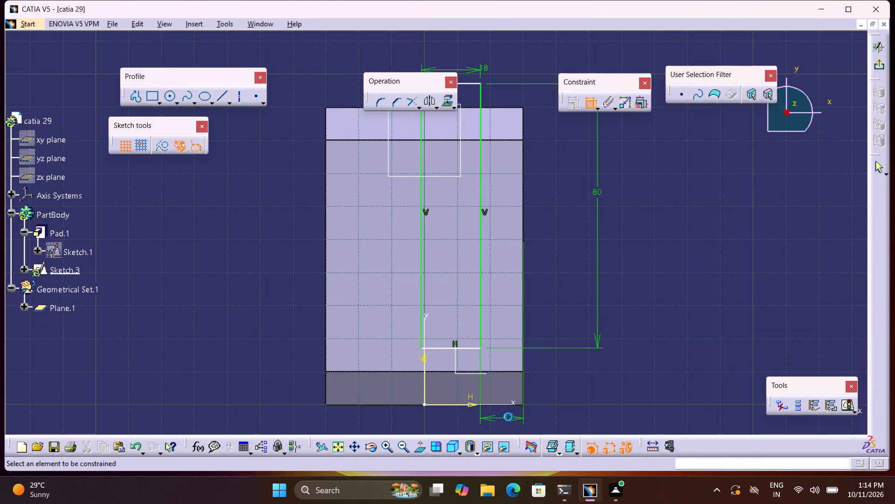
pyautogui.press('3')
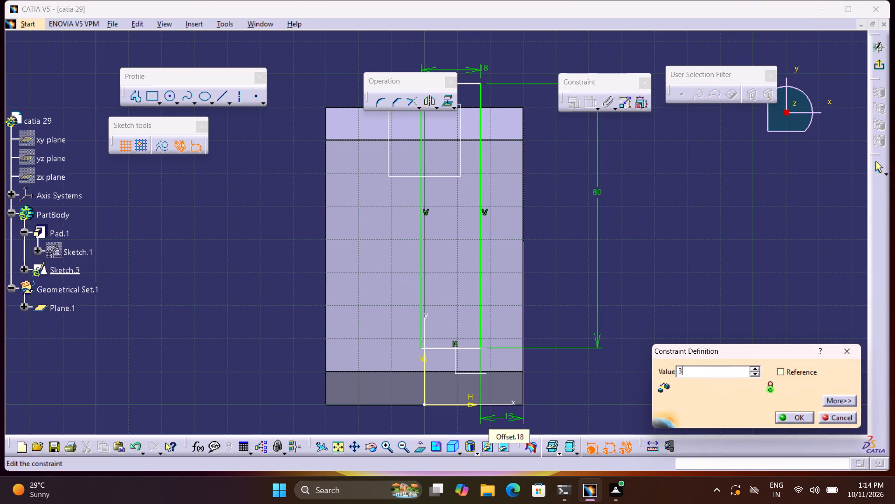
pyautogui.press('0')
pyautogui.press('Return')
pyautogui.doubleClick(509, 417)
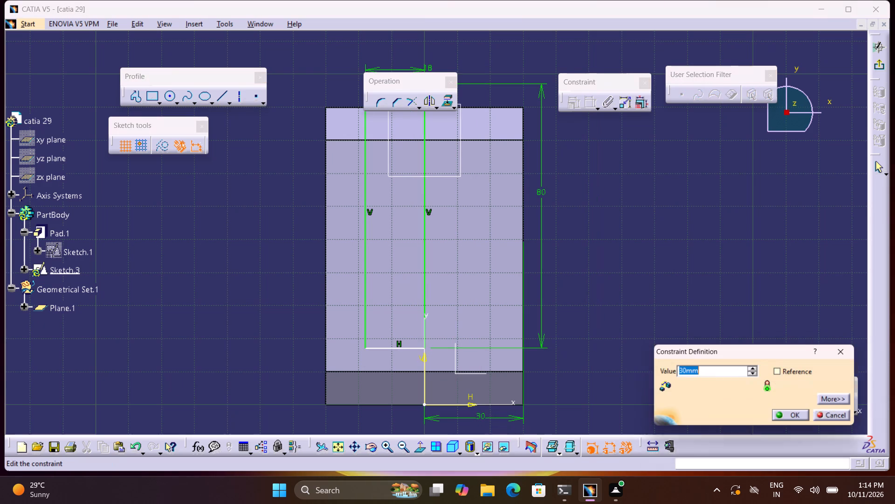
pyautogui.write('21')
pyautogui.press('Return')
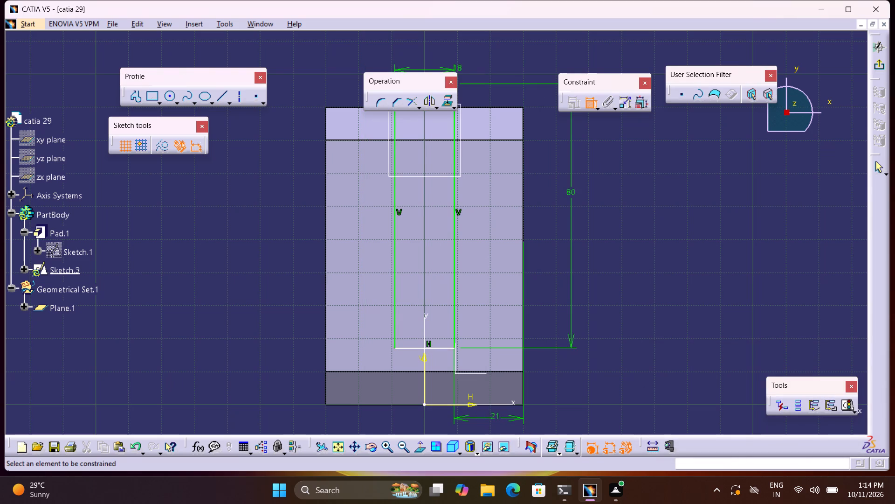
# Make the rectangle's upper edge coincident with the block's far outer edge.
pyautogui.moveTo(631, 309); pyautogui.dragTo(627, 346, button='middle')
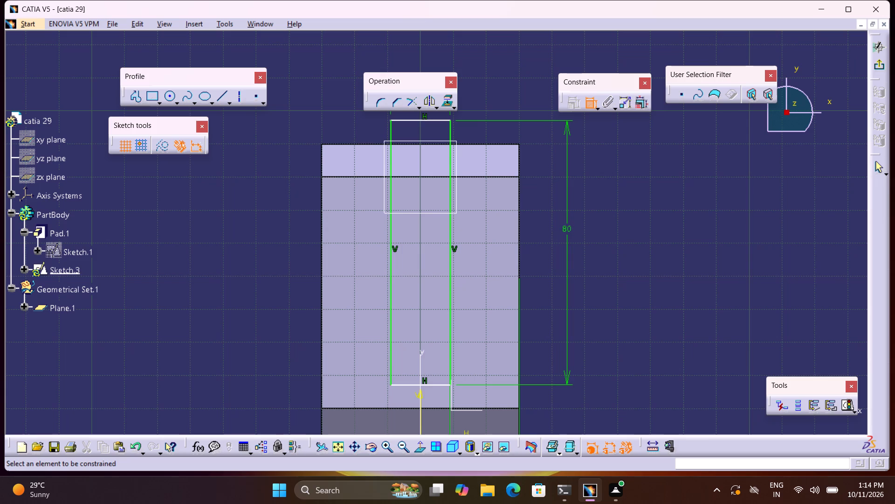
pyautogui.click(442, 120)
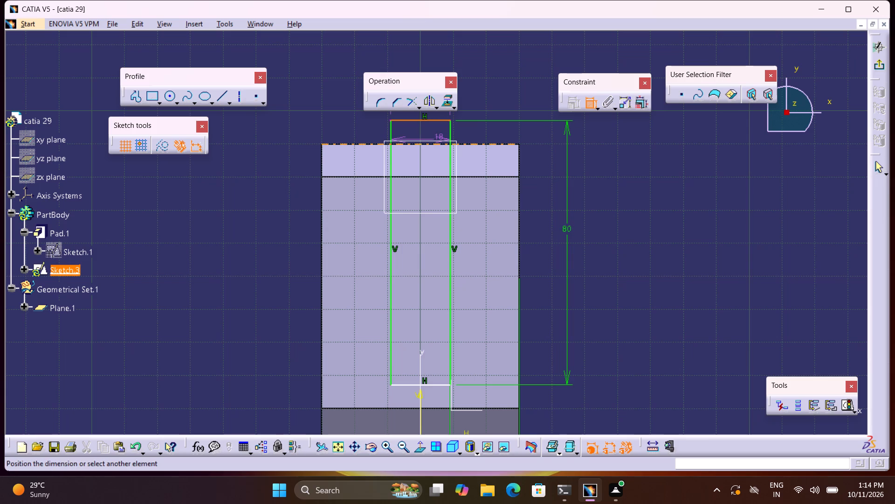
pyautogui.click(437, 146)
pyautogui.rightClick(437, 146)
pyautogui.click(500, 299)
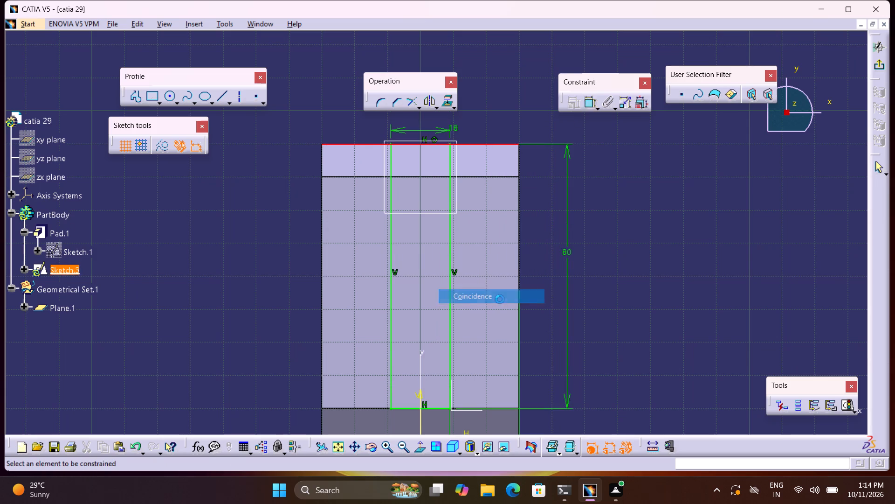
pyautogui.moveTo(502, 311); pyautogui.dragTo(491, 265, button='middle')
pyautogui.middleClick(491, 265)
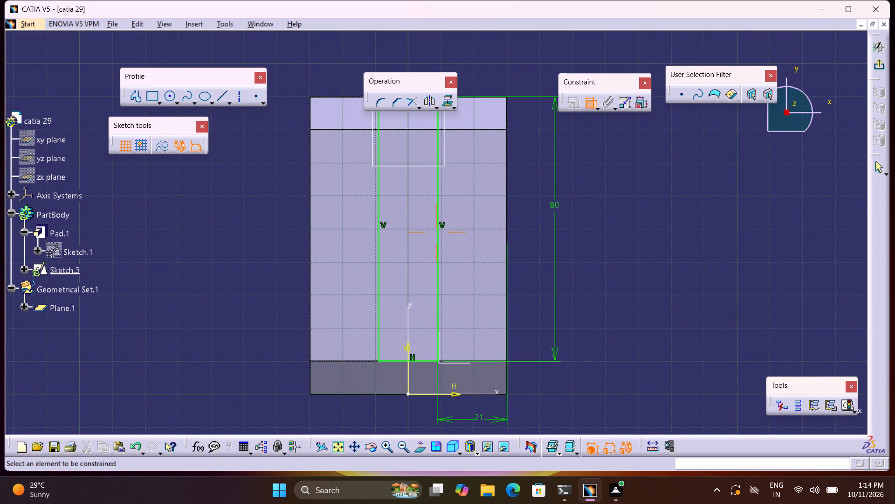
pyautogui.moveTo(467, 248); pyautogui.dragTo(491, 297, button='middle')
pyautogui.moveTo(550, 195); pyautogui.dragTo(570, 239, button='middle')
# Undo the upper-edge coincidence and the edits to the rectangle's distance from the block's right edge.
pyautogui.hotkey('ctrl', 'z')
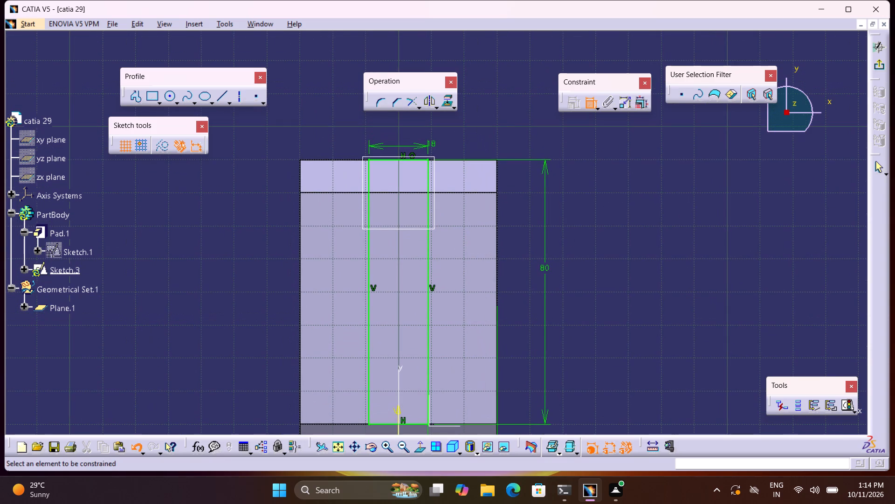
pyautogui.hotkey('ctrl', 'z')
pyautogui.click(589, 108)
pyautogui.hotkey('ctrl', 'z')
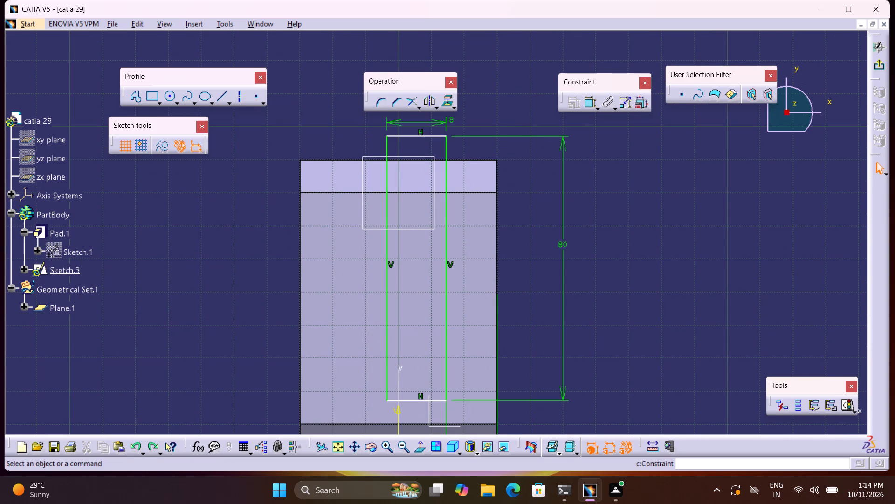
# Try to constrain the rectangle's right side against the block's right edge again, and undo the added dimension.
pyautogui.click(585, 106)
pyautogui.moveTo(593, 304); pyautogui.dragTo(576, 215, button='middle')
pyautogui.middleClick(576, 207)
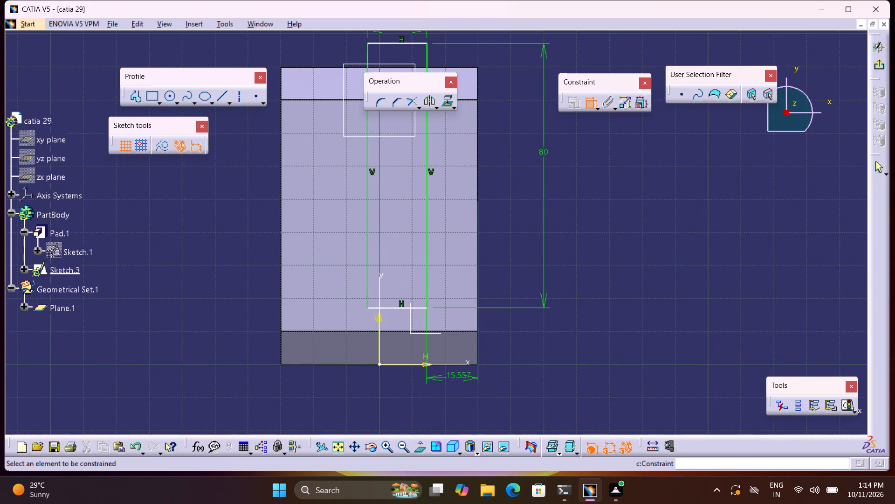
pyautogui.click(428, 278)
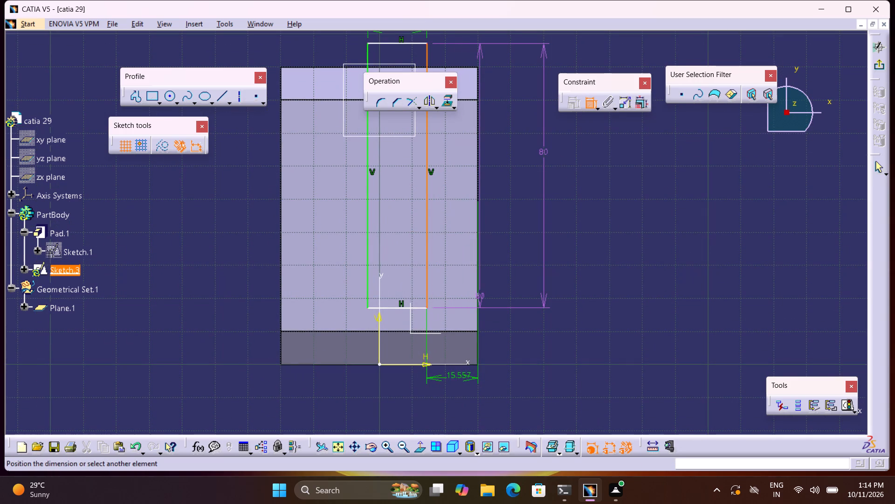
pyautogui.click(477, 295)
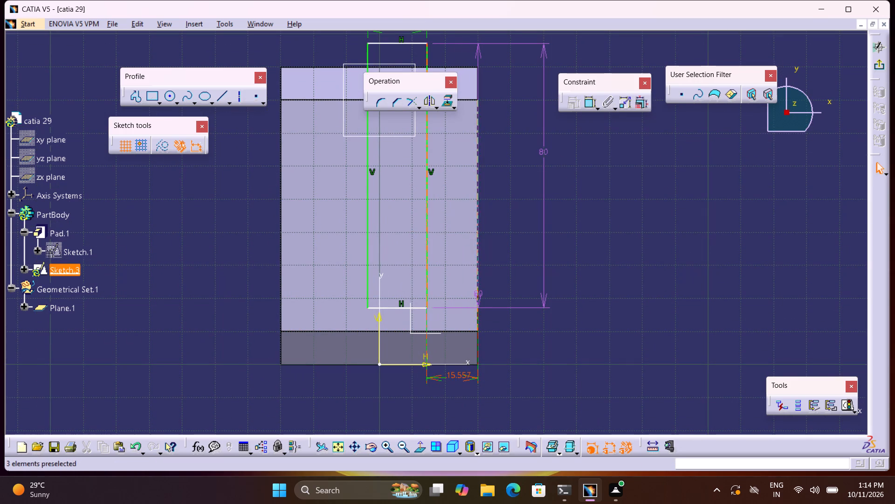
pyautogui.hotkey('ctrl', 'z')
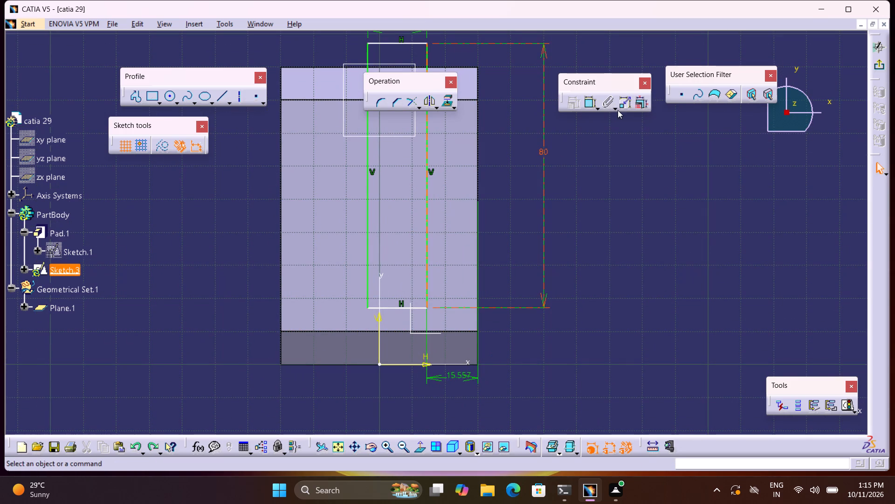
# Set the rectangle's distance from the block's right edge to 21 mm and its length to 90 mm.
pyautogui.doubleClick(466, 375)
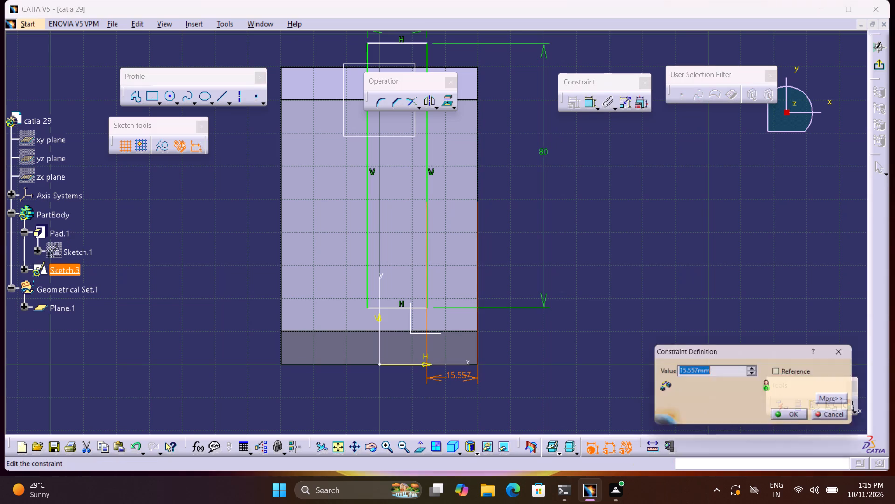
pyautogui.write('21')
pyautogui.press('Return')
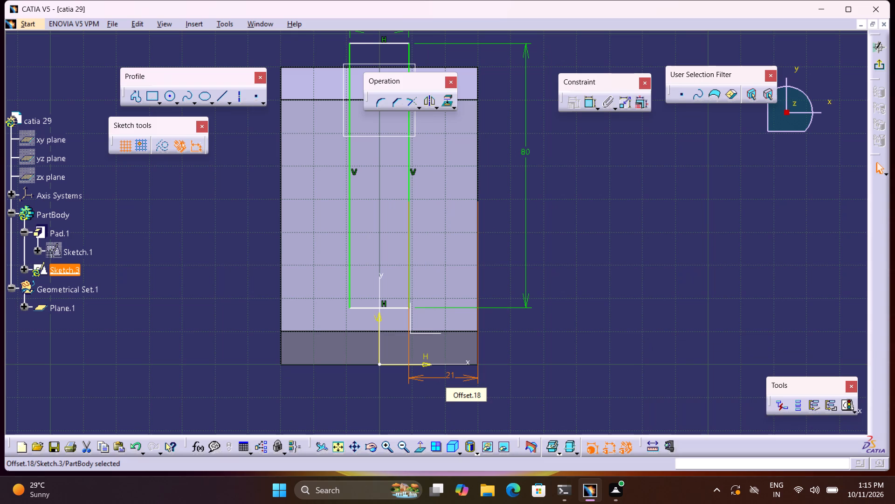
pyautogui.doubleClick(529, 151)
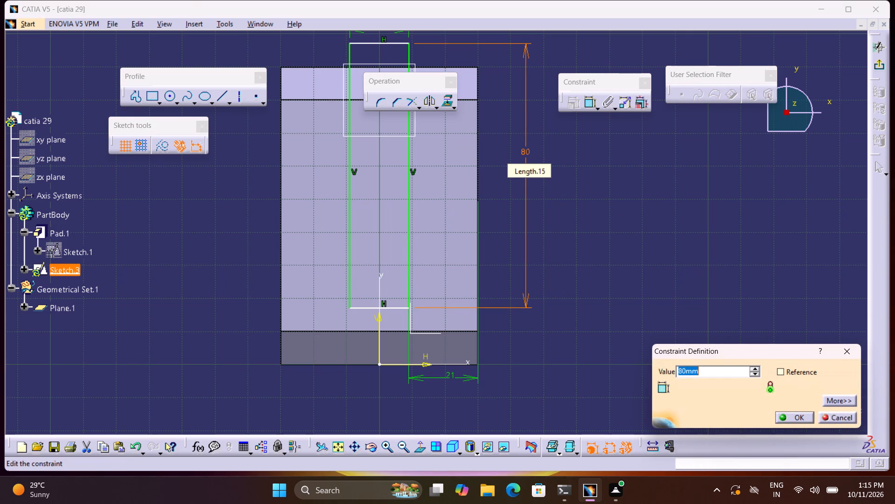
pyautogui.write('90')
pyautogui.press('Return')
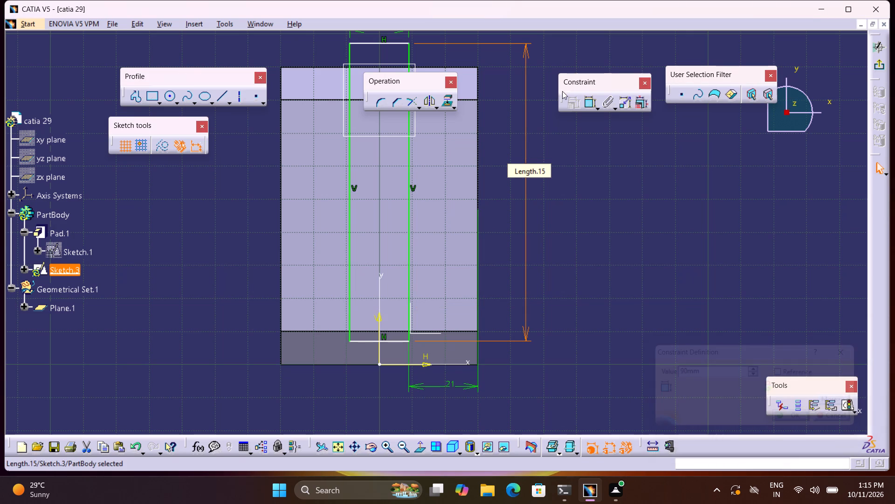
# Make the rectangle's lower edge coincident with the block's outer edge along the sketch's horizontal axis, and exit the sketch.
pyautogui.click(589, 103)
pyautogui.click(365, 340)
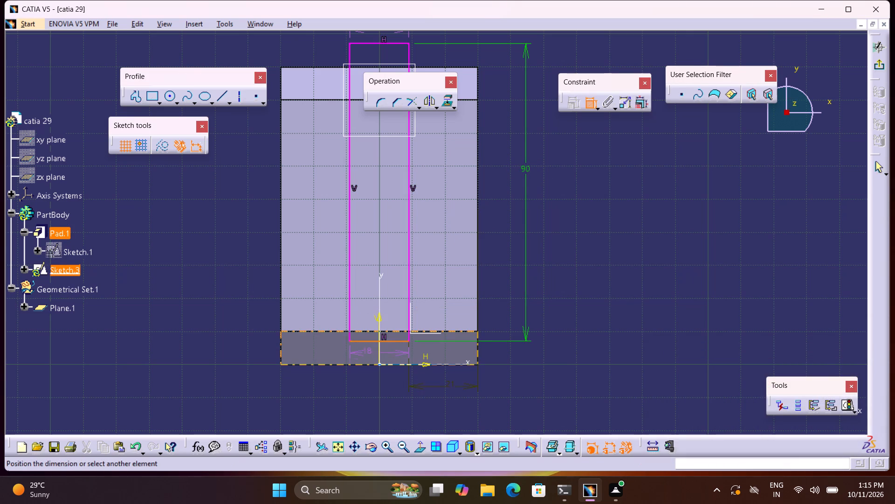
pyautogui.click(369, 364)
pyautogui.rightClick(369, 364)
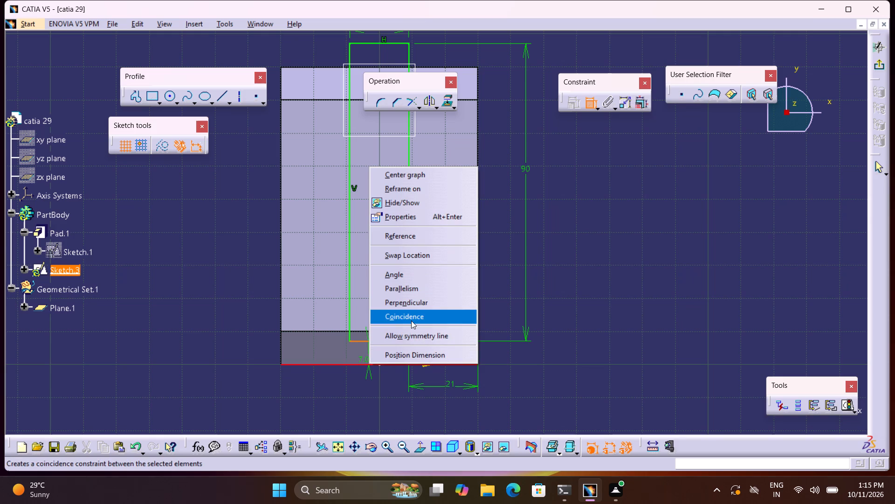
pyautogui.click(411, 321)
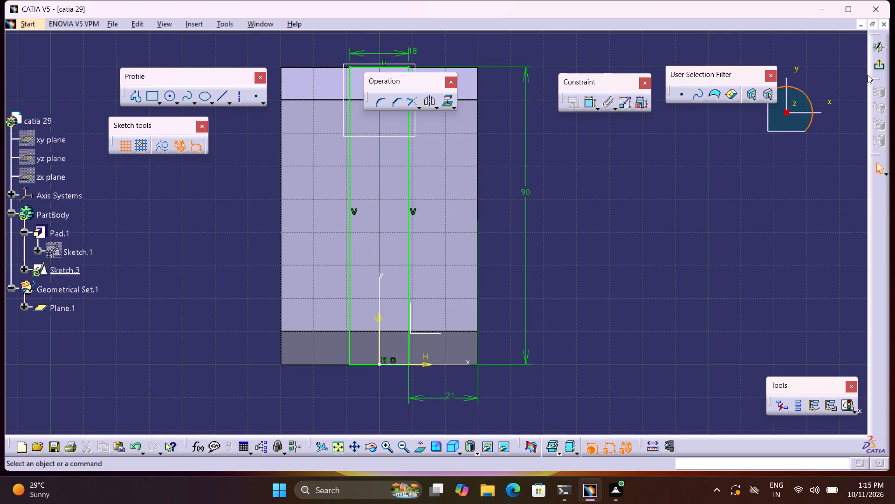
pyautogui.click(877, 68)
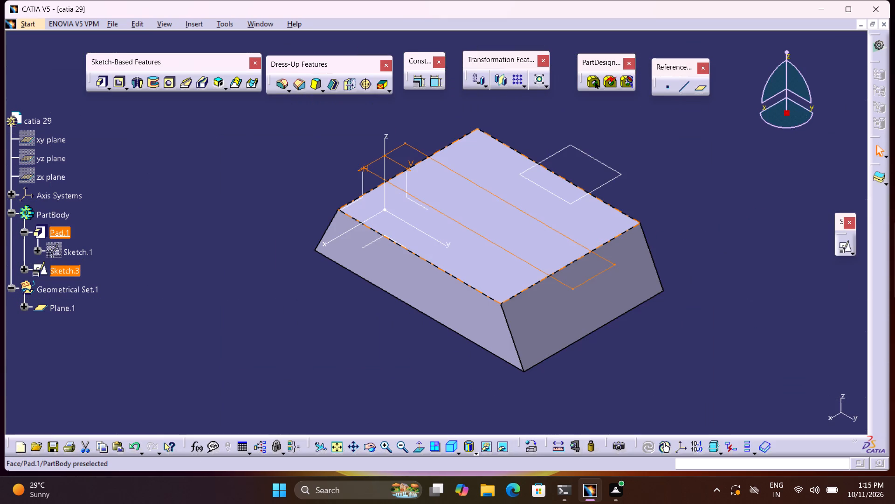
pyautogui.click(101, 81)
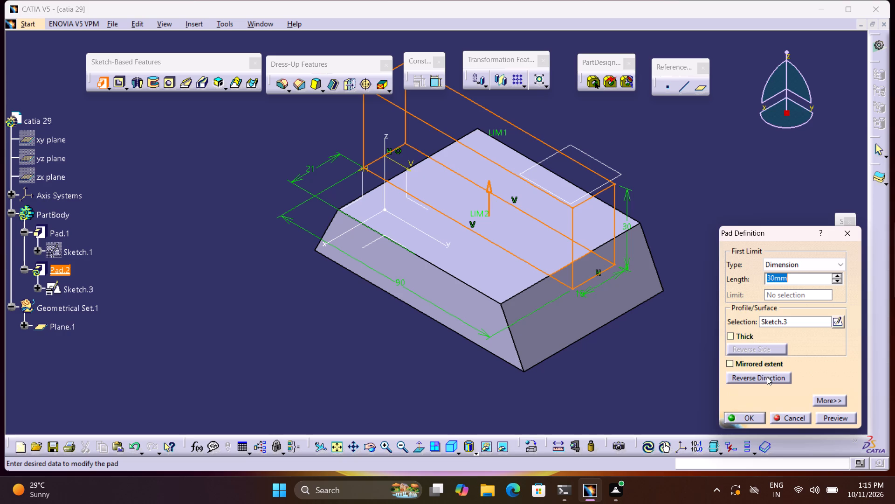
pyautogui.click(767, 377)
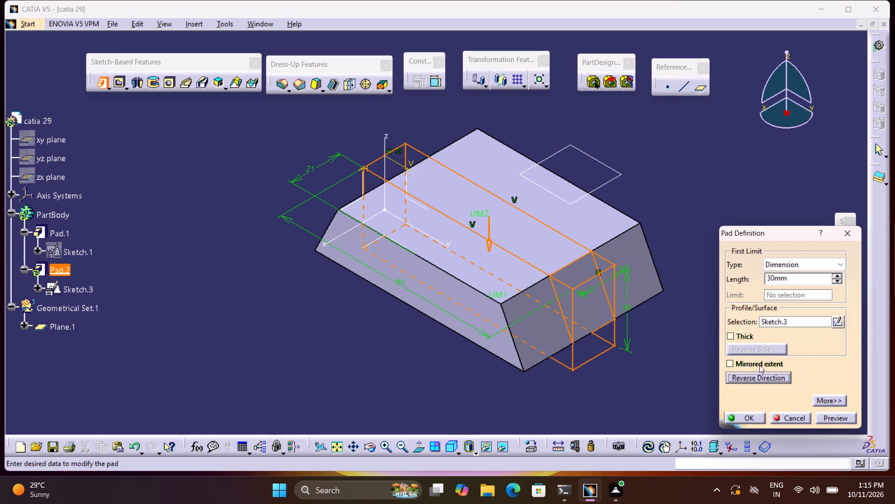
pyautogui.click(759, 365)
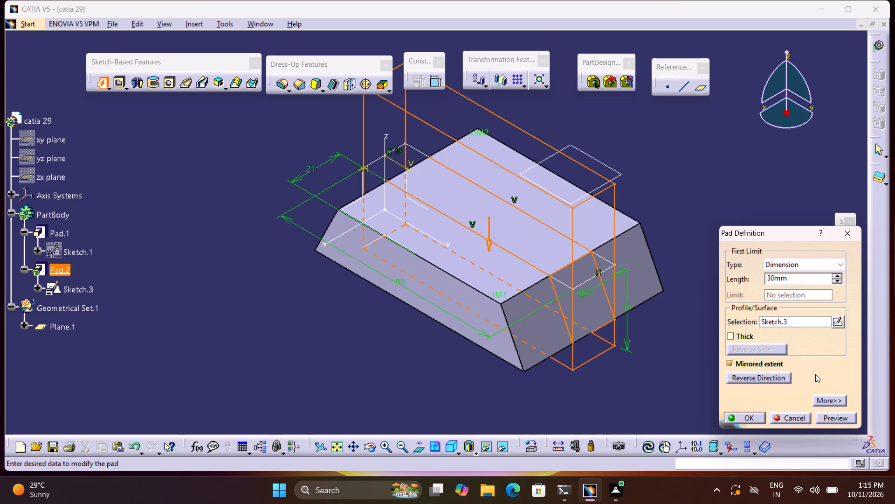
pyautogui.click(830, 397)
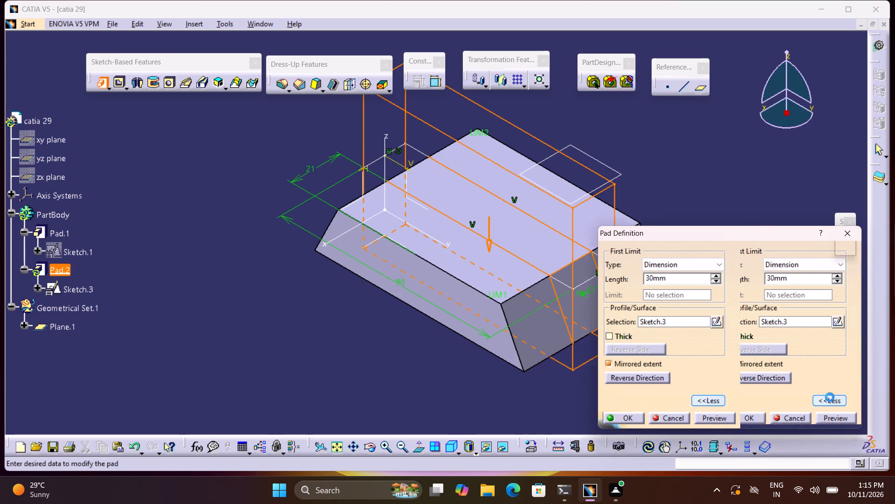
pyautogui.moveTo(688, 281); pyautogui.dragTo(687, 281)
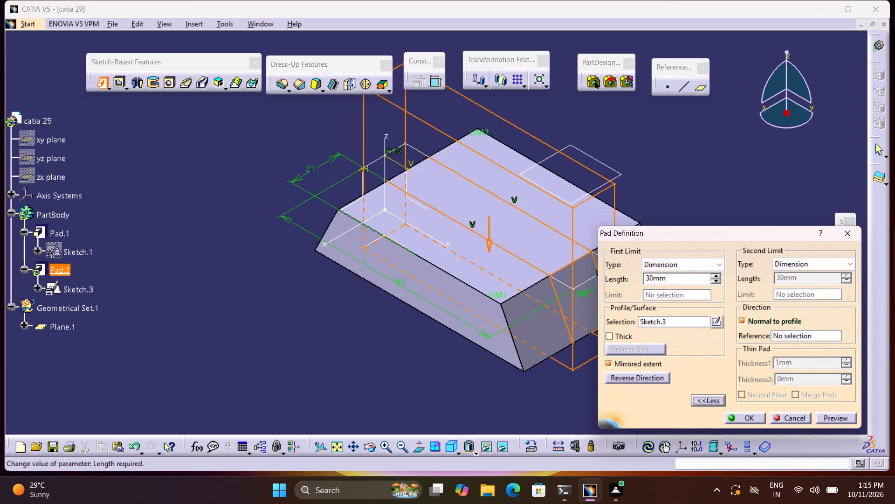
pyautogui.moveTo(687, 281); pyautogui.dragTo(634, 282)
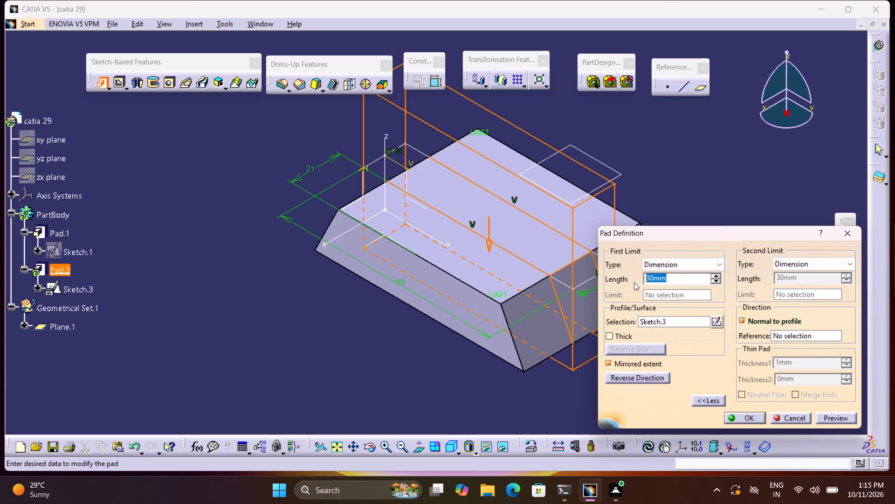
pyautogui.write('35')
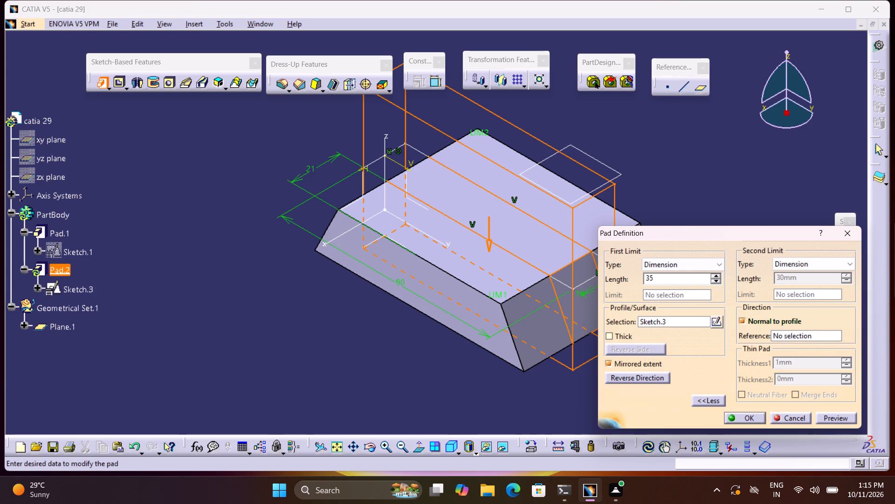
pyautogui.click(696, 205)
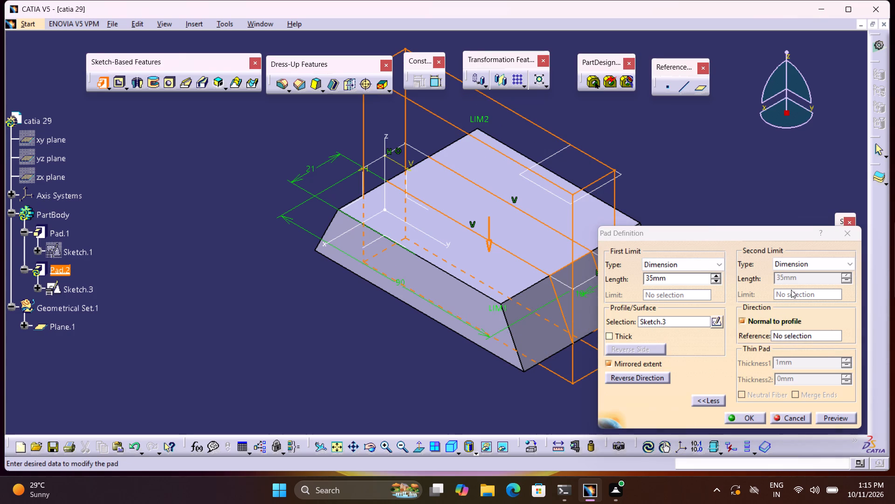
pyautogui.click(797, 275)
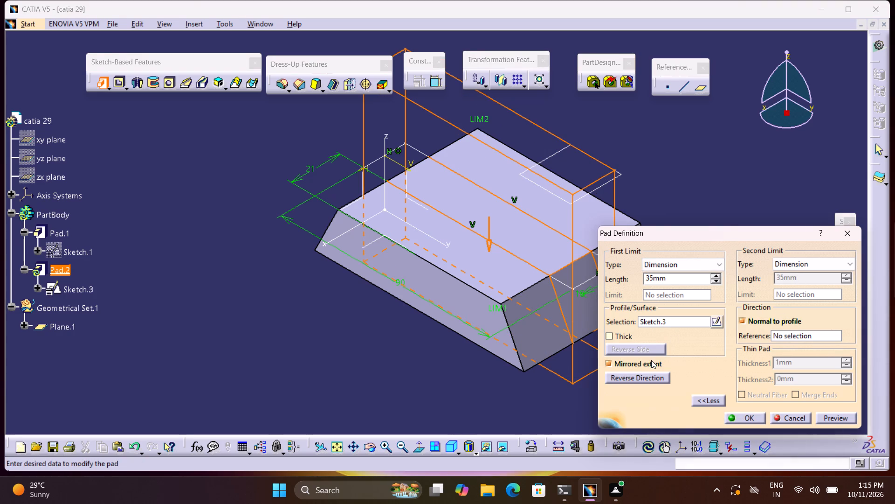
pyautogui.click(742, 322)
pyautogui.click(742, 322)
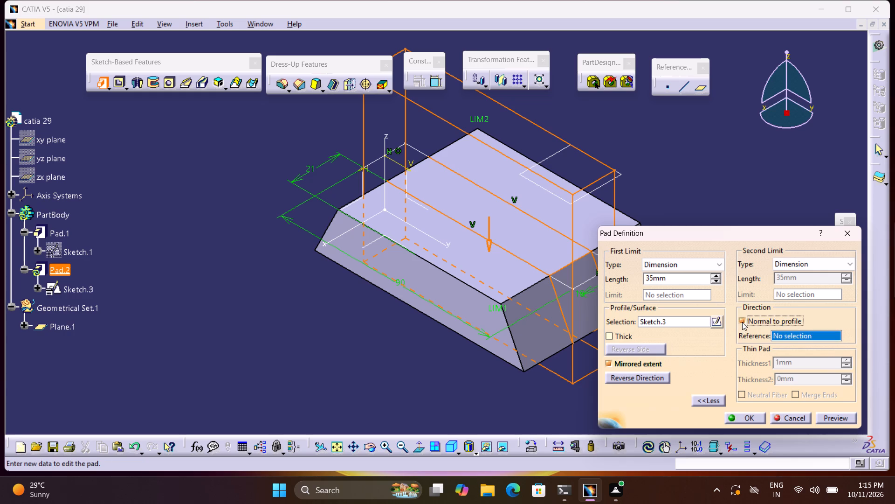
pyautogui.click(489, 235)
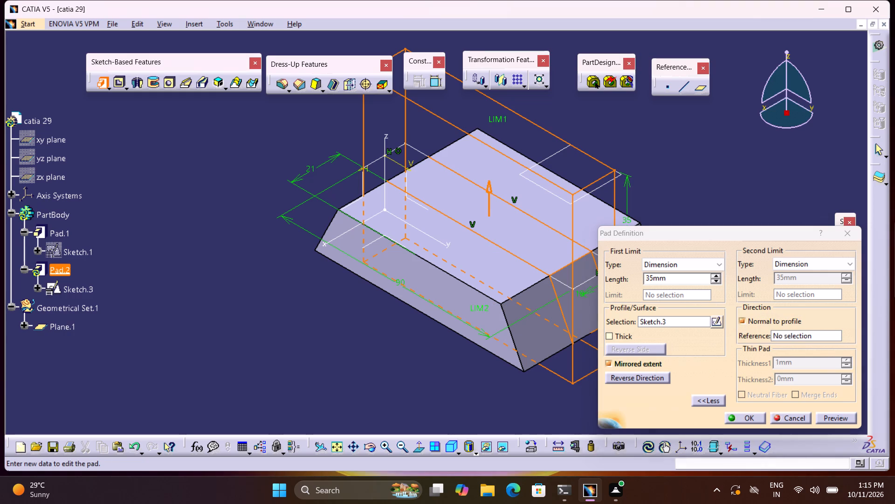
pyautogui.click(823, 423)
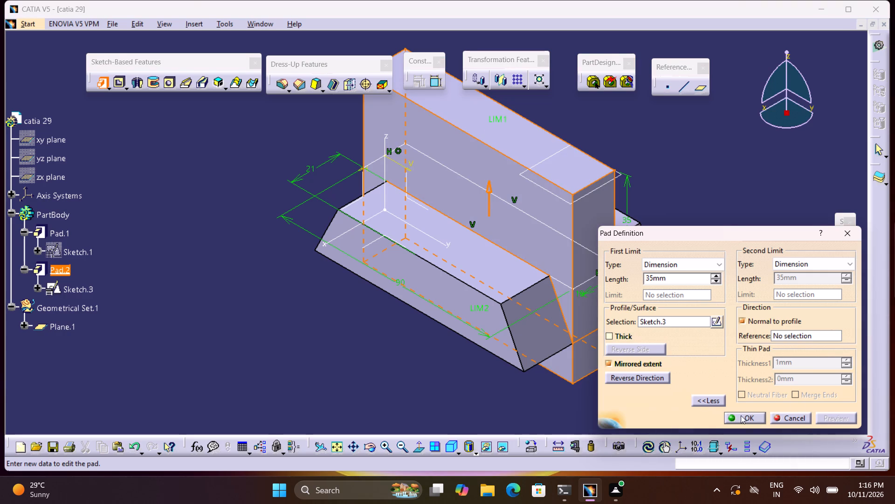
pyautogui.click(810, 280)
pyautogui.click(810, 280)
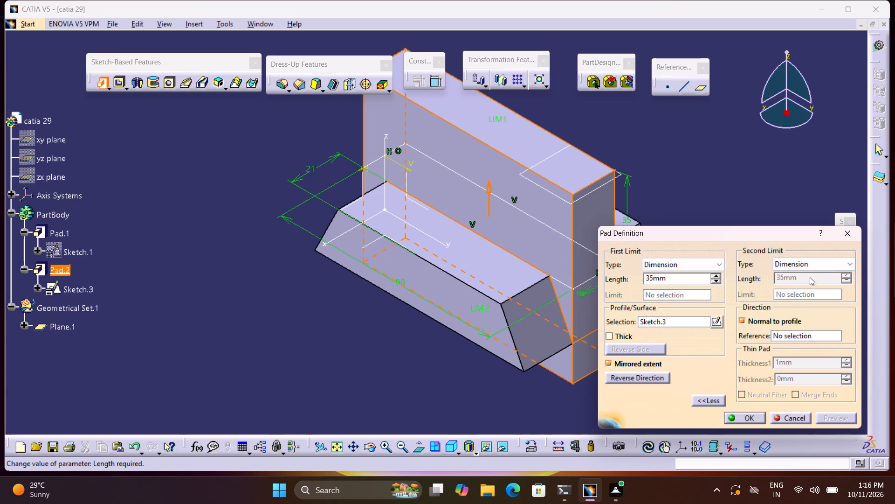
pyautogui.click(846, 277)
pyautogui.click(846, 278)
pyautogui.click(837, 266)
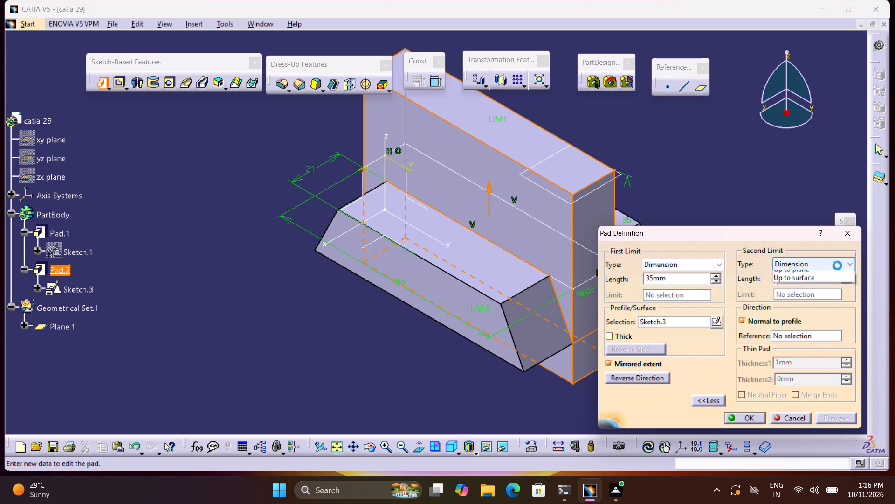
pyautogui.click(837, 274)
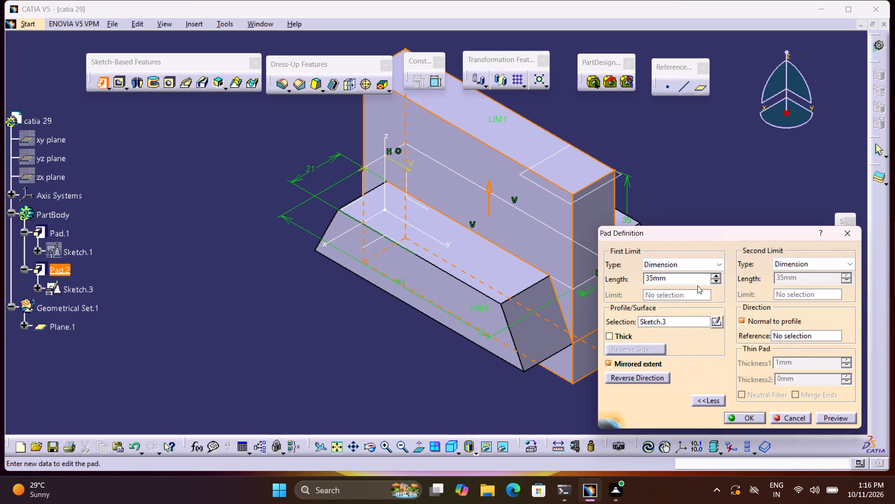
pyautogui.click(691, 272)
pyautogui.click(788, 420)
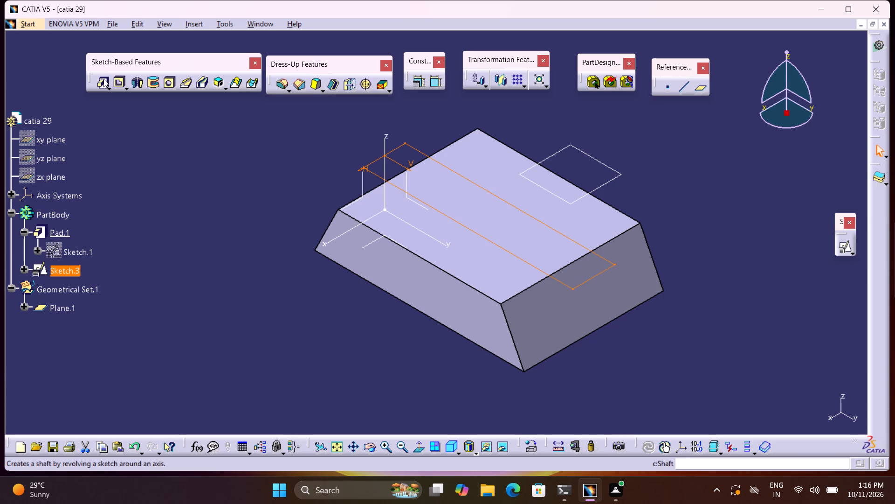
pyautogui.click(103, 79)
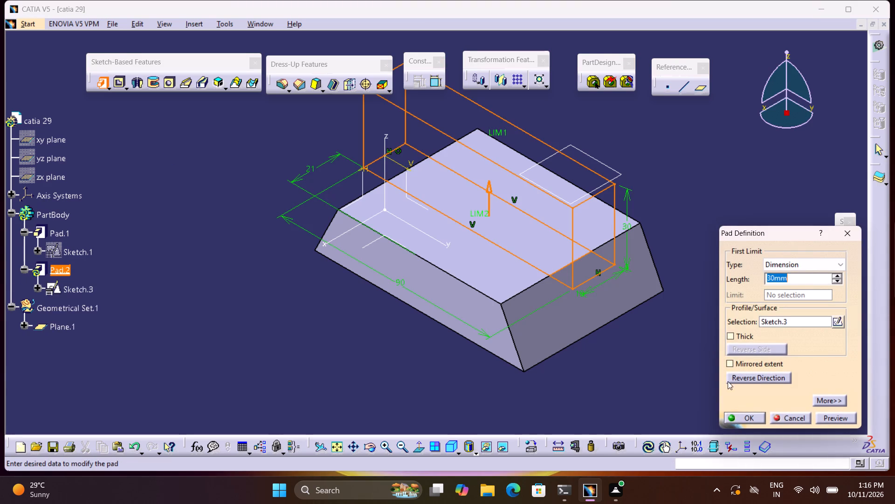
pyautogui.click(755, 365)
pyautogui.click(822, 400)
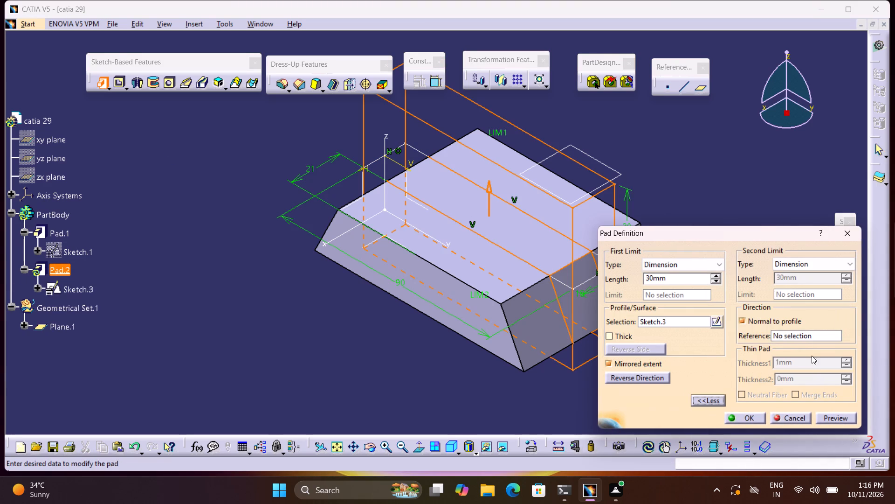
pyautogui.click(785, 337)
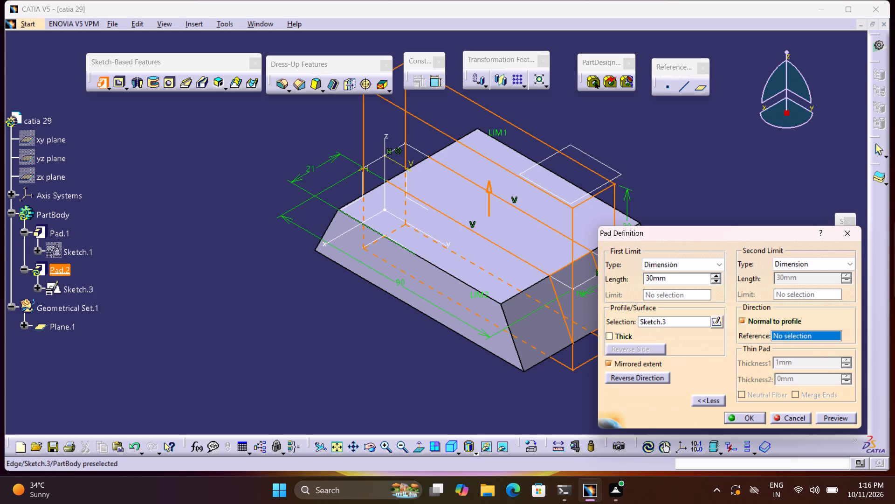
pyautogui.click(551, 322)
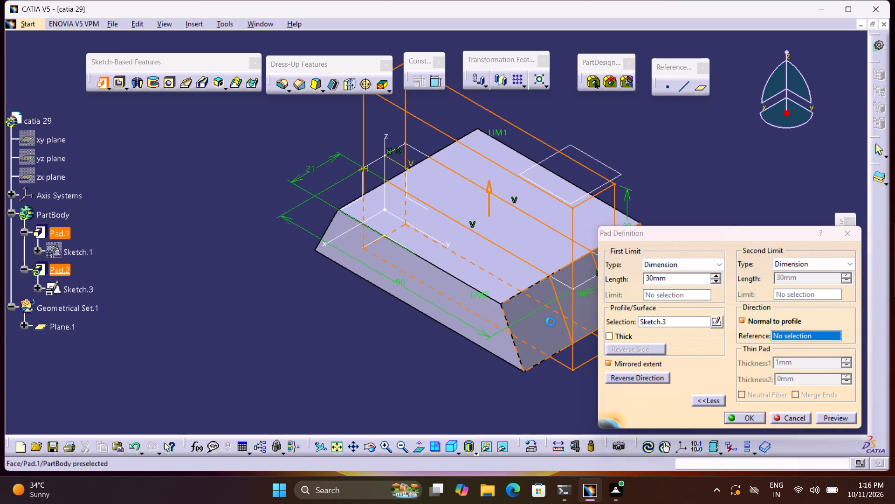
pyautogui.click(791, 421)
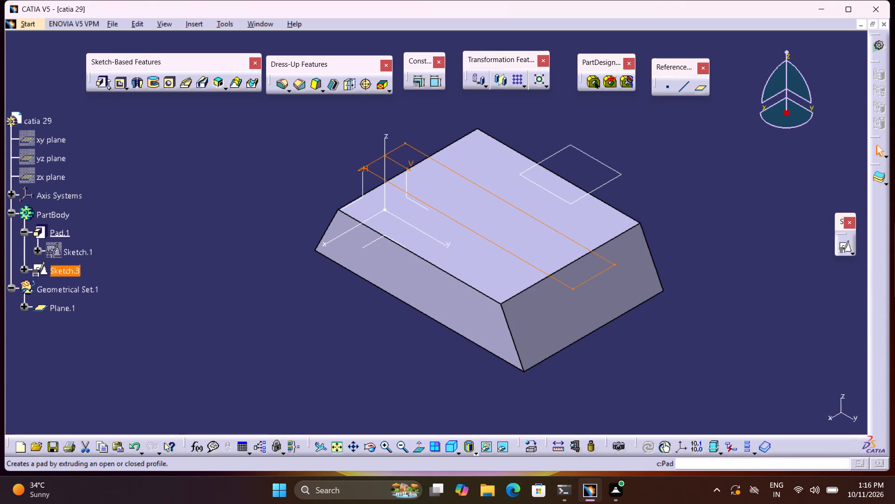
# Set up a pad of the top-face rectangle sketch with a 30 mm first limit and 5 mm second limit, unmirrored, and preview it.
pyautogui.click(101, 82)
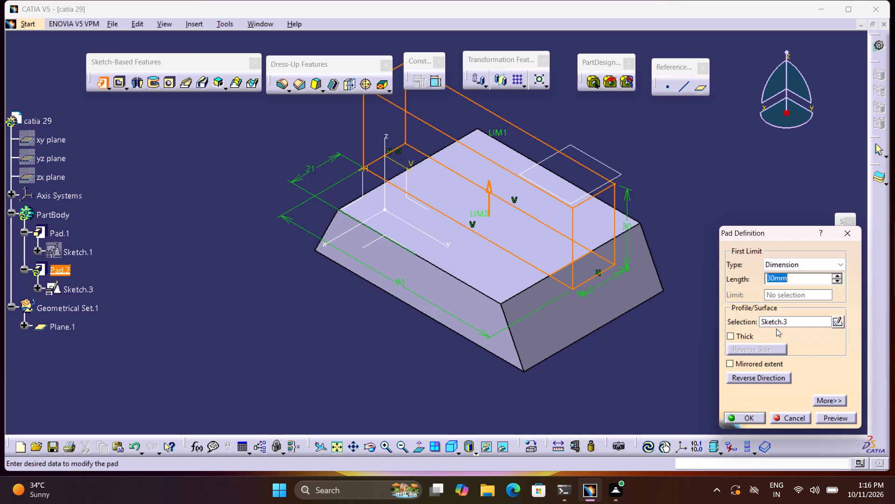
pyautogui.click(769, 364)
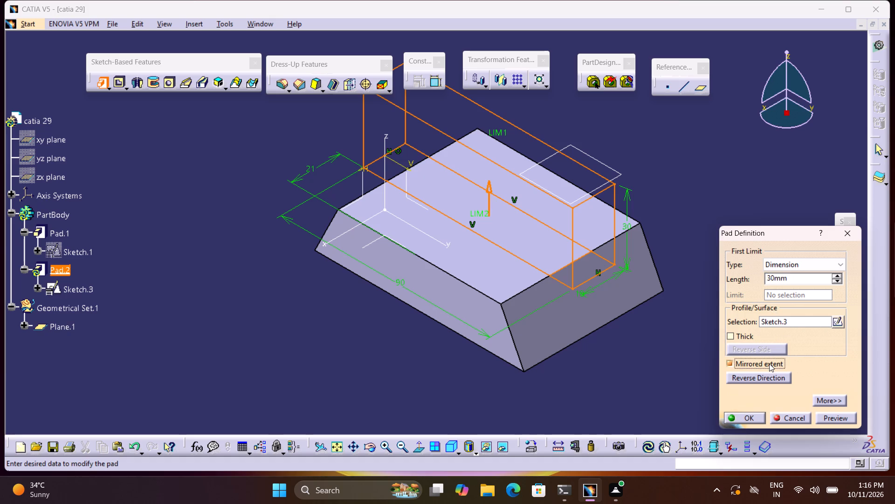
pyautogui.click(818, 402)
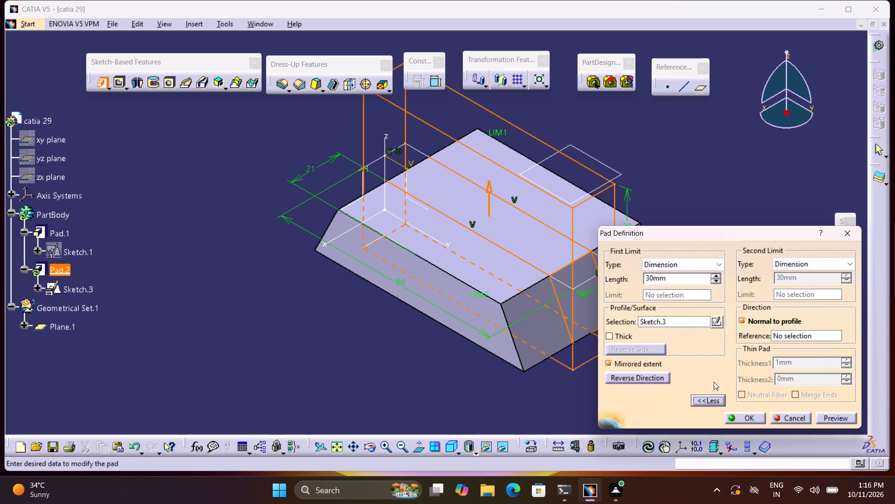
pyautogui.click(720, 400)
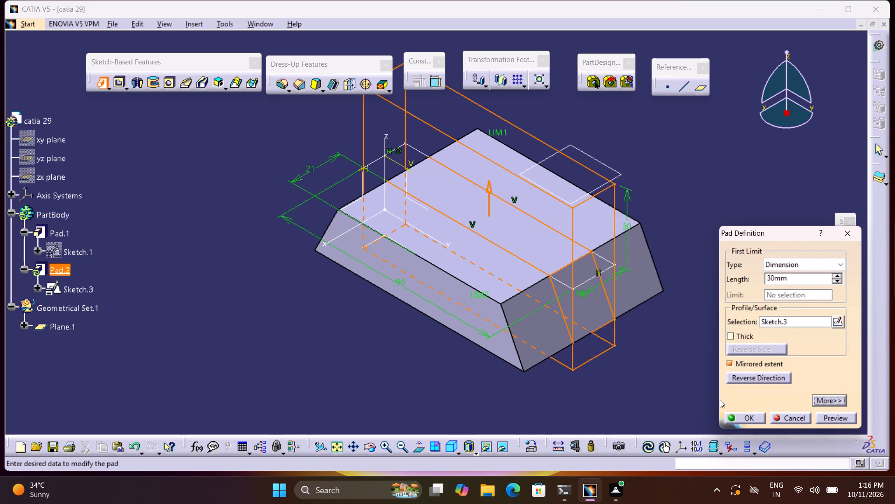
pyautogui.click(772, 364)
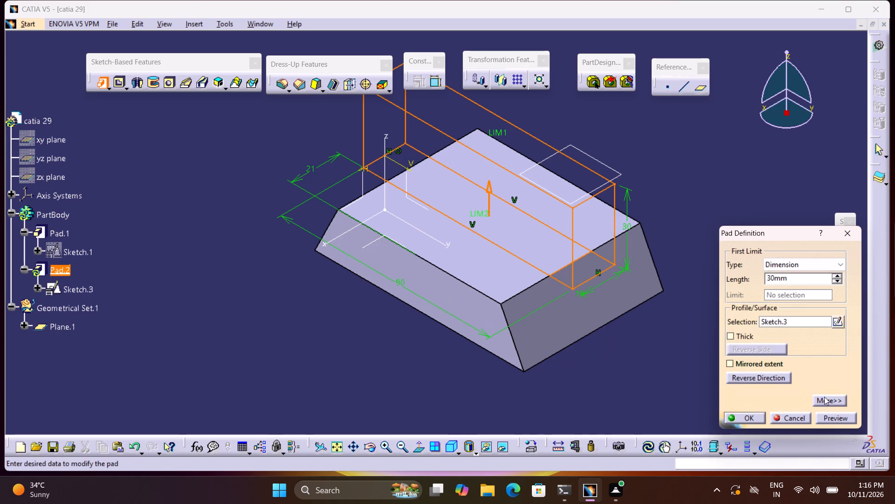
pyautogui.click(834, 401)
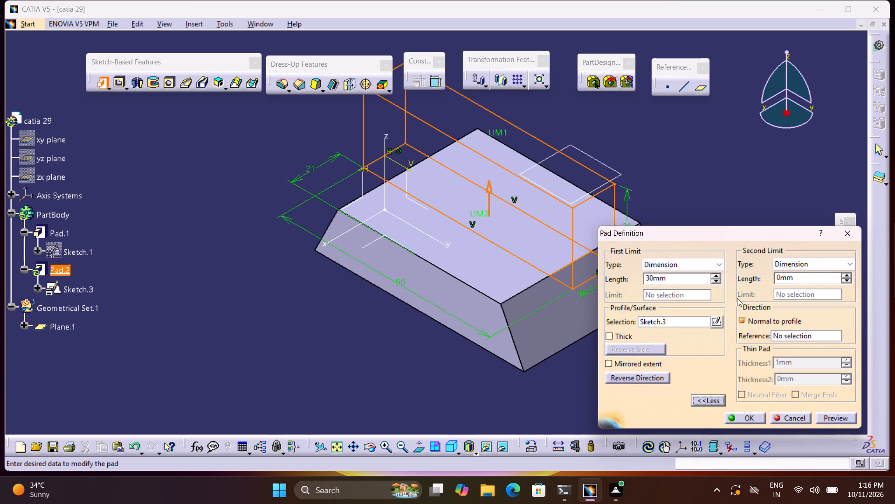
pyautogui.moveTo(689, 277); pyautogui.dragTo(624, 274)
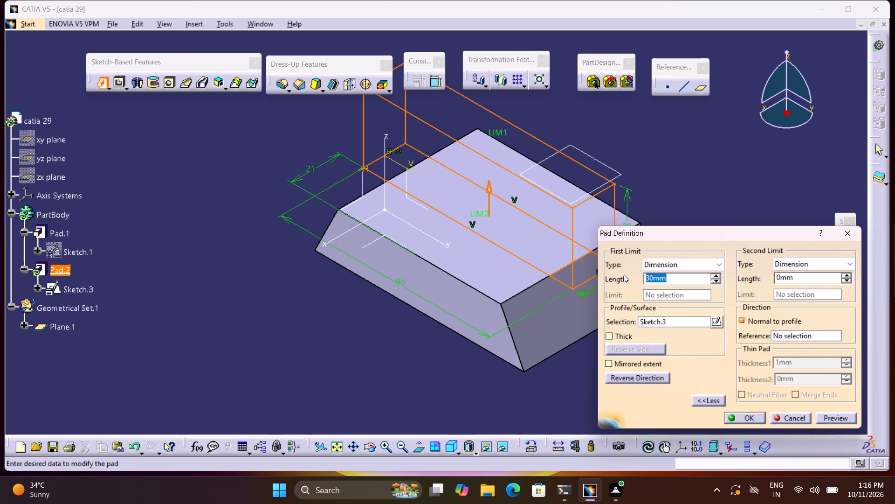
pyautogui.write('30')
pyautogui.moveTo(796, 278); pyautogui.dragTo(734, 277)
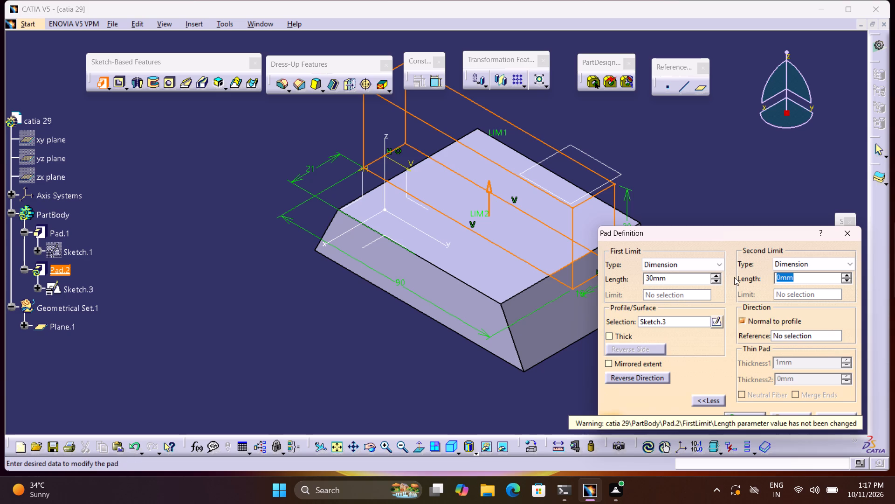
pyautogui.press('5')
pyautogui.click(742, 226)
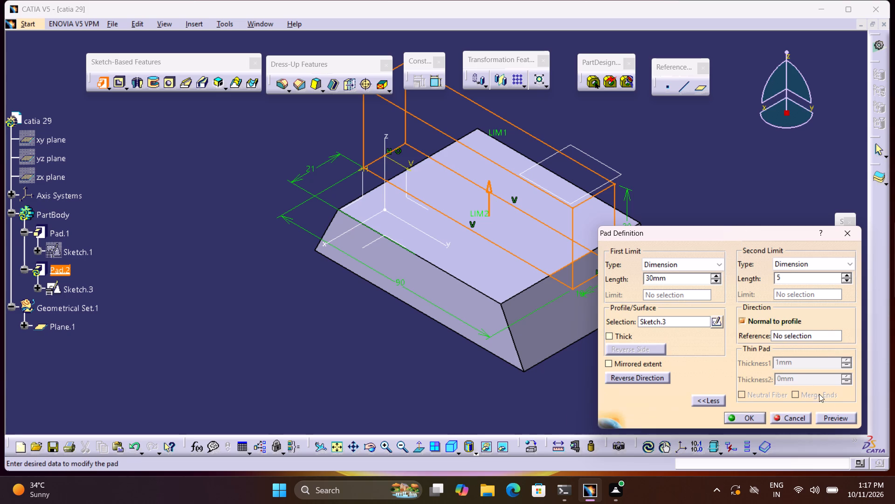
pyautogui.click(839, 418)
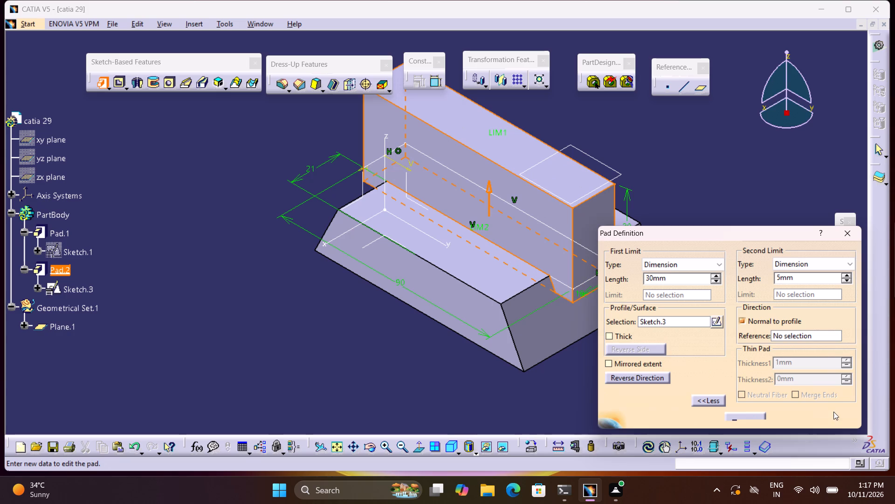
# Set the rectangle pad's second limit to 10 mm and its first limit to 25 mm, and preview it.
pyautogui.moveTo(801, 275); pyautogui.dragTo(730, 291)
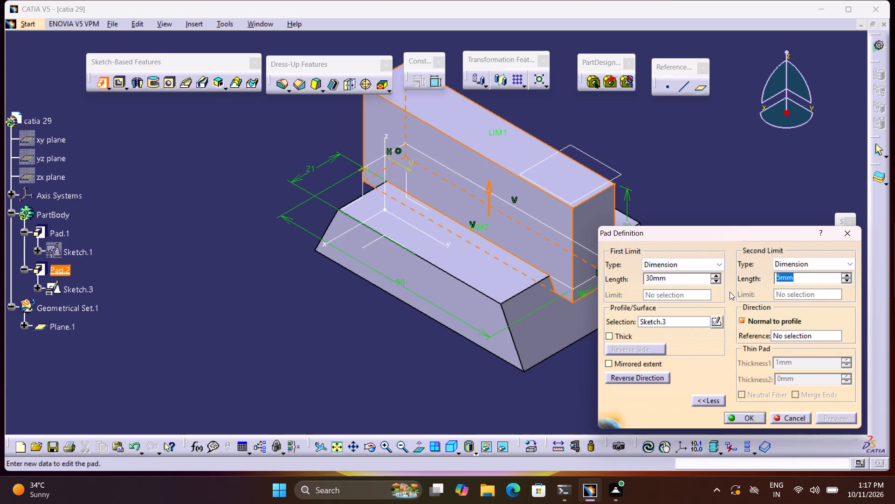
pyautogui.write('10')
pyautogui.moveTo(703, 281); pyautogui.dragTo(626, 294)
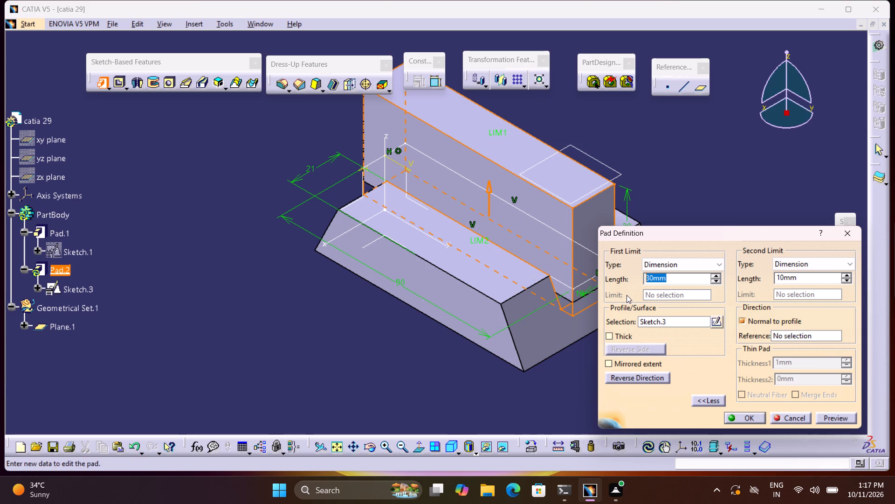
pyautogui.write('25')
pyautogui.click(720, 200)
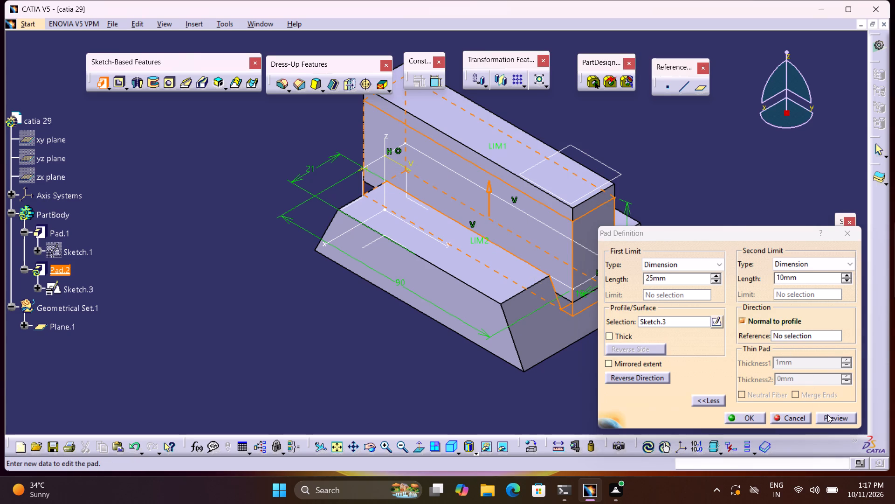
pyautogui.click(828, 414)
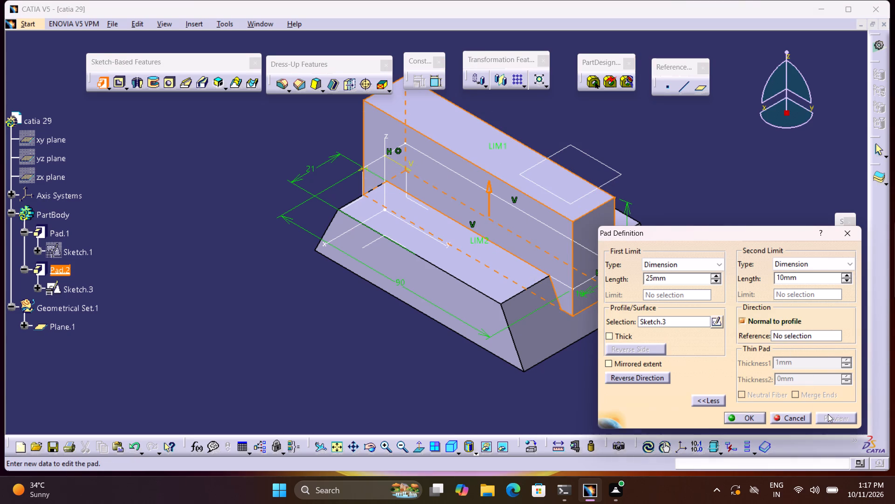
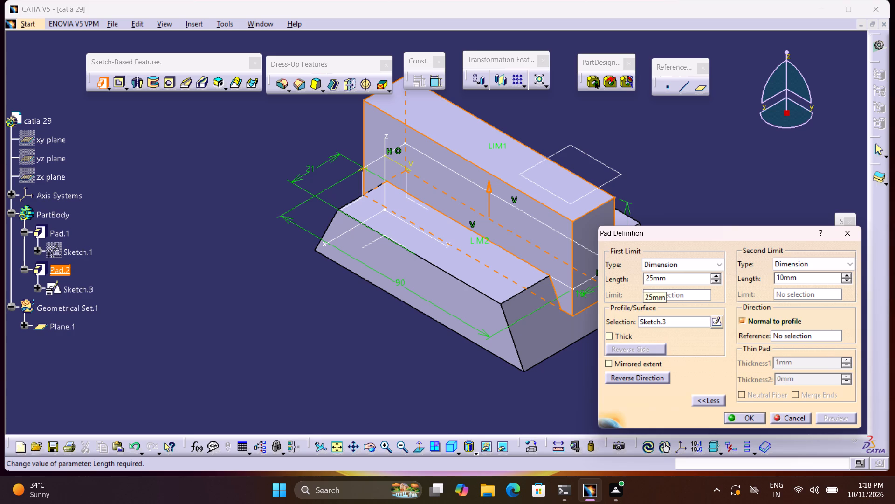
# Cancel the open pad and set the top-face rectangle's length to 80 mm in its sketch.
pyautogui.click(779, 418)
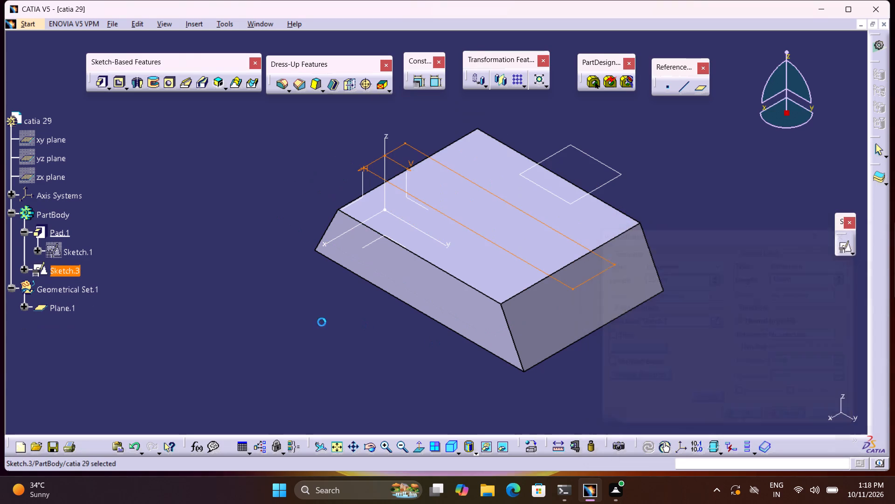
pyautogui.doubleClick(74, 273)
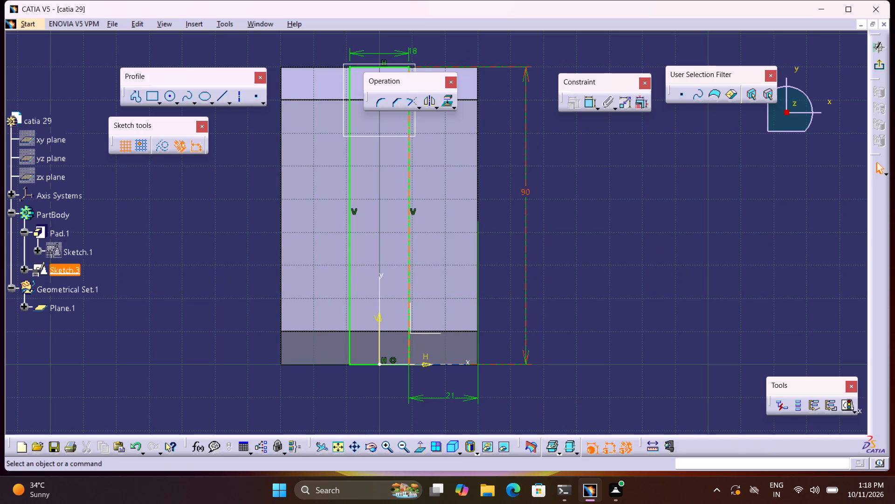
pyautogui.doubleClick(526, 193)
pyautogui.write('80')
pyautogui.press('Return')
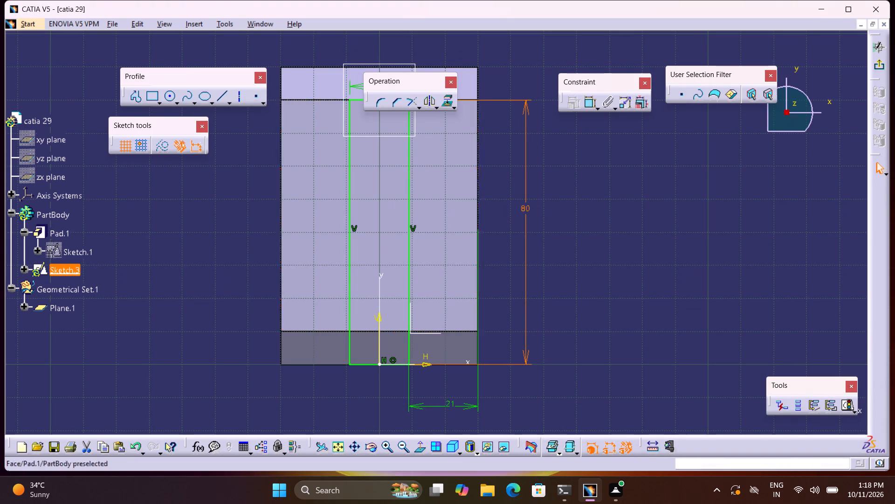
# Delete the coincidence constraint between the rectangle's lower edge and the block's outer edge.
pyautogui.click(394, 359)
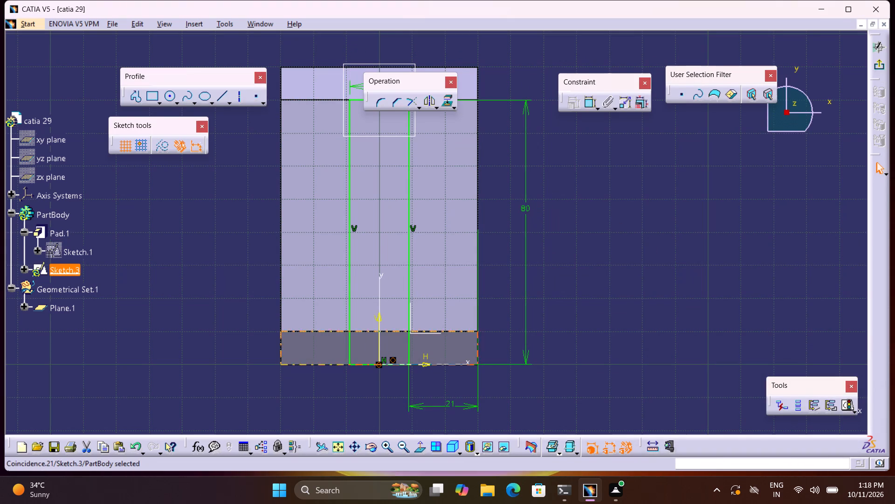
pyautogui.press('Delete')
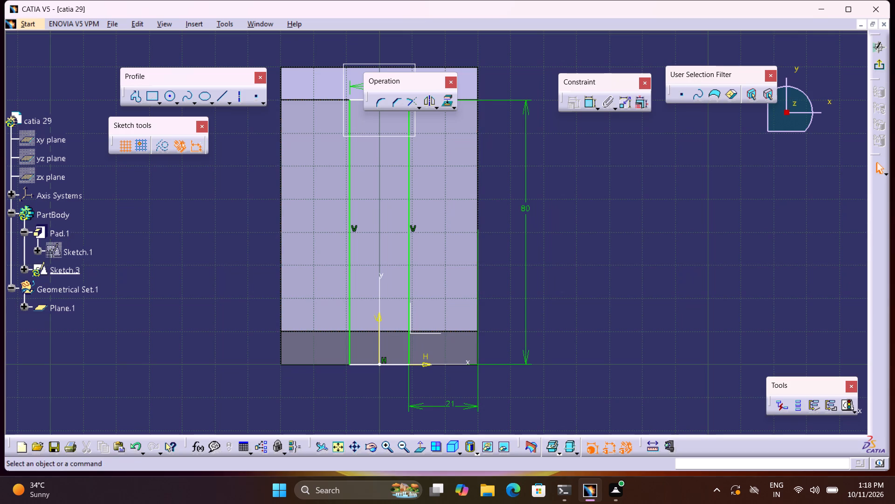
# Constrain the rectangle's upper edge 5 mm from the block's upper outer edge, and exit the sketch.
pyautogui.moveTo(500, 226); pyautogui.dragTo(513, 275, button='middle')
pyautogui.click(587, 103)
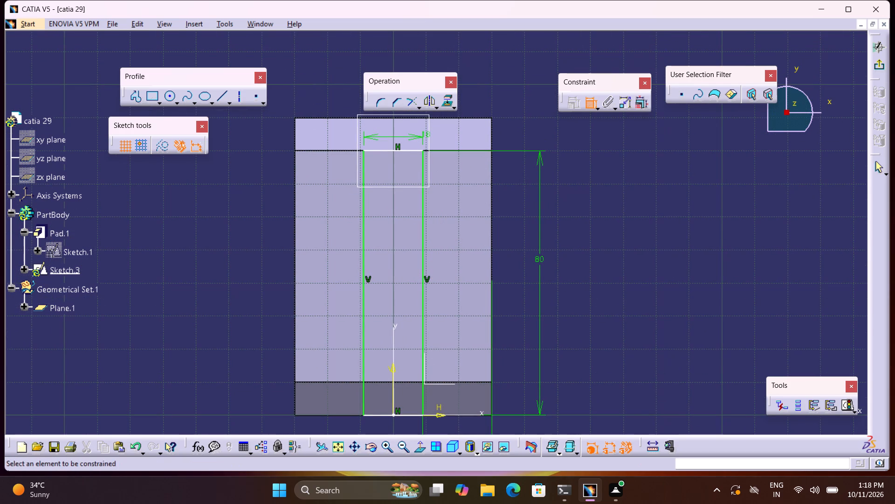
pyautogui.click(390, 152)
pyautogui.click(394, 117)
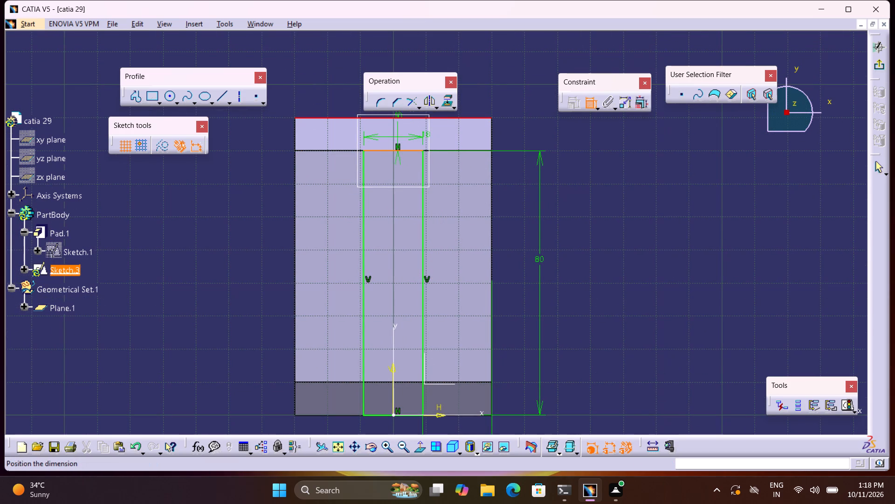
pyautogui.click(549, 134)
pyautogui.doubleClick(548, 131)
pyautogui.press('5')
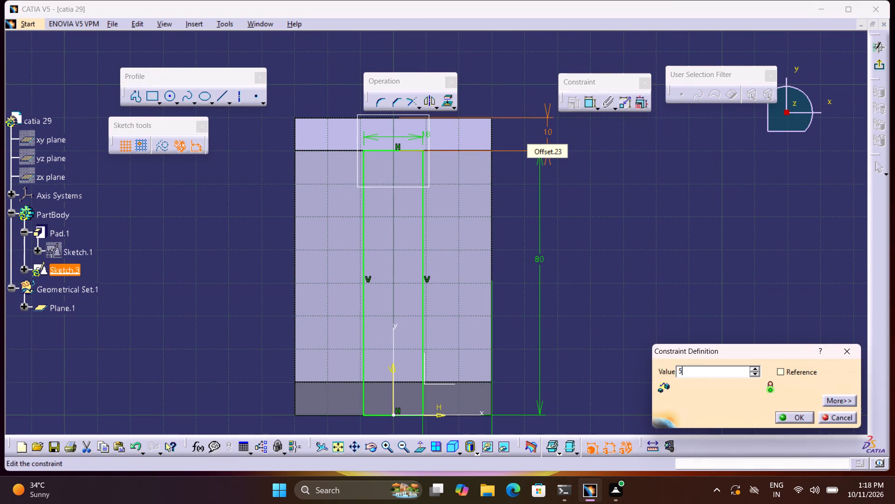
pyautogui.press('Return')
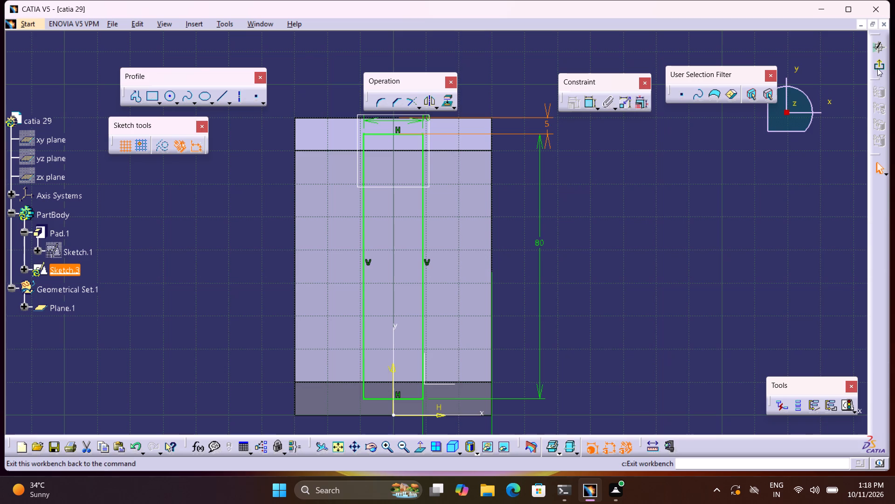
pyautogui.click(877, 68)
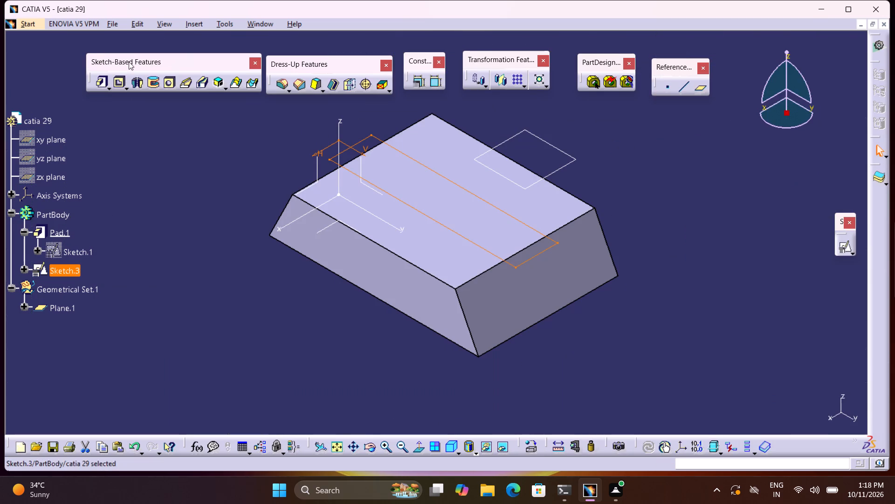
# Set up a pad of the rectangle sketch with a 30 mm first limit and 5 mm second limit, and preview it.
pyautogui.click(96, 82)
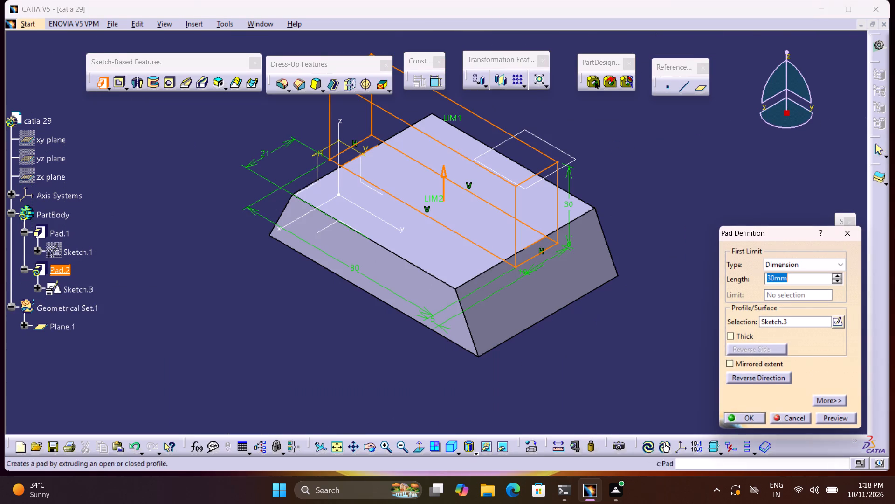
pyautogui.click(821, 397)
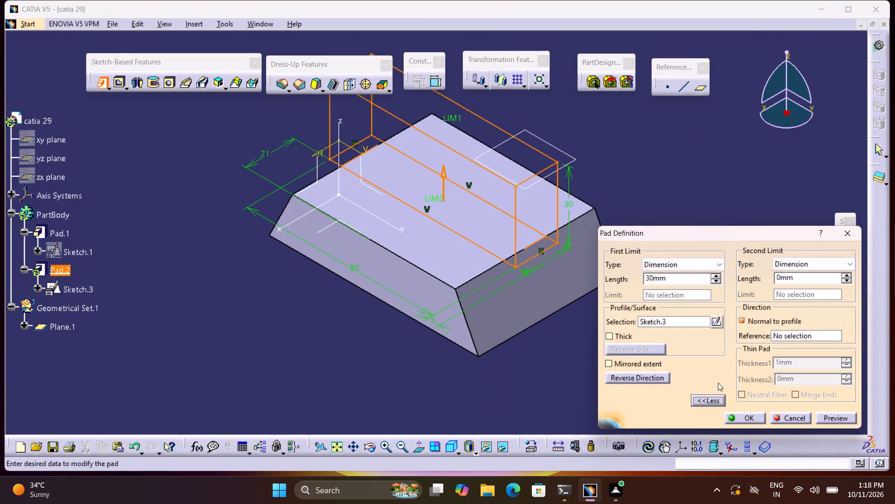
pyautogui.moveTo(672, 280); pyautogui.dragTo(619, 276)
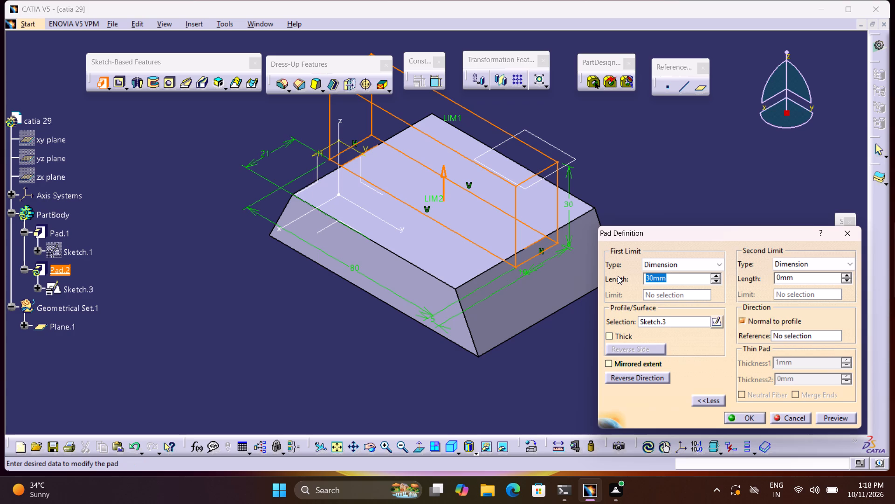
pyautogui.press('3')
pyautogui.press('0')
pyautogui.moveTo(808, 277); pyautogui.dragTo(732, 277)
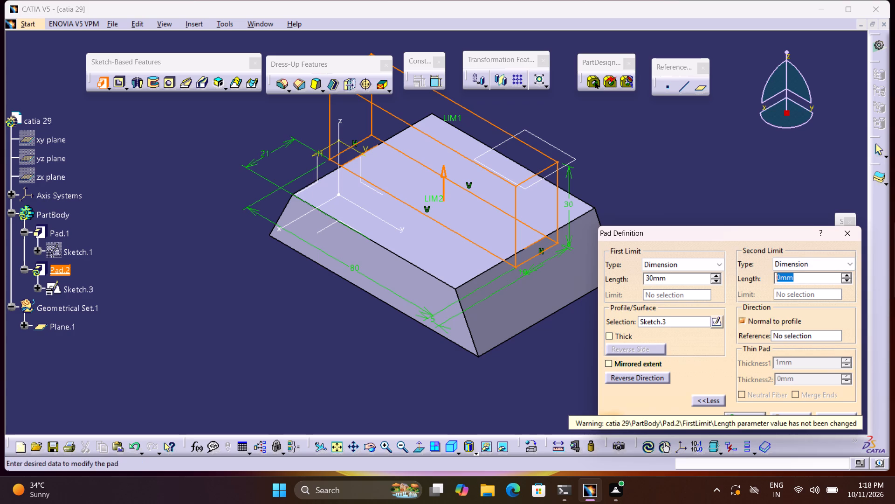
pyautogui.moveTo(732, 277); pyautogui.dragTo(695, 277)
pyautogui.press('5')
pyautogui.click(724, 212)
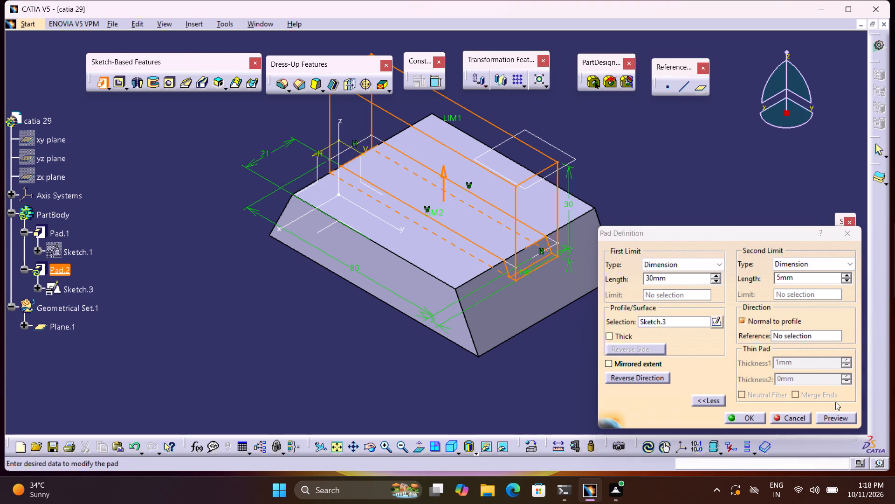
pyautogui.click(838, 415)
# Set the rectangle pad's first limit to 25 mm and second limit to 10 mm, preview it, and create the pad.
pyautogui.moveTo(684, 280); pyautogui.dragTo(617, 280)
pyautogui.write('25')
pyautogui.moveTo(816, 279); pyautogui.dragTo(733, 280)
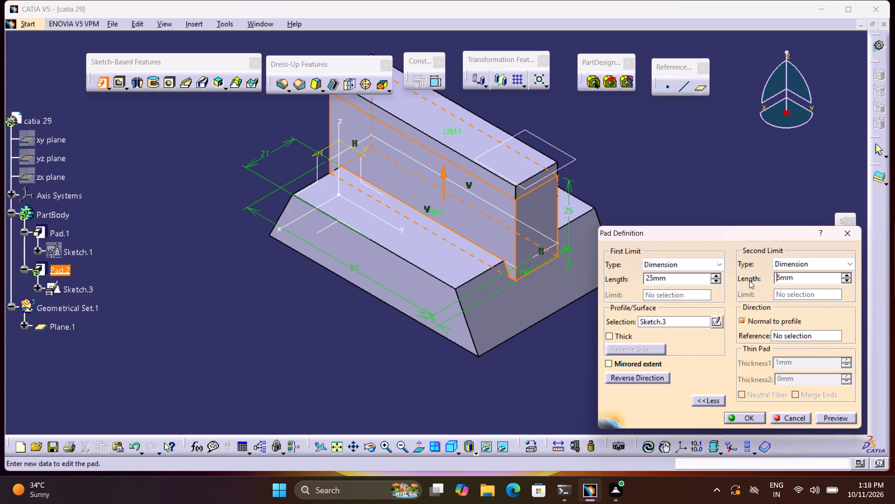
pyautogui.moveTo(811, 275); pyautogui.dragTo(766, 273)
pyautogui.press('1')
pyautogui.press('0')
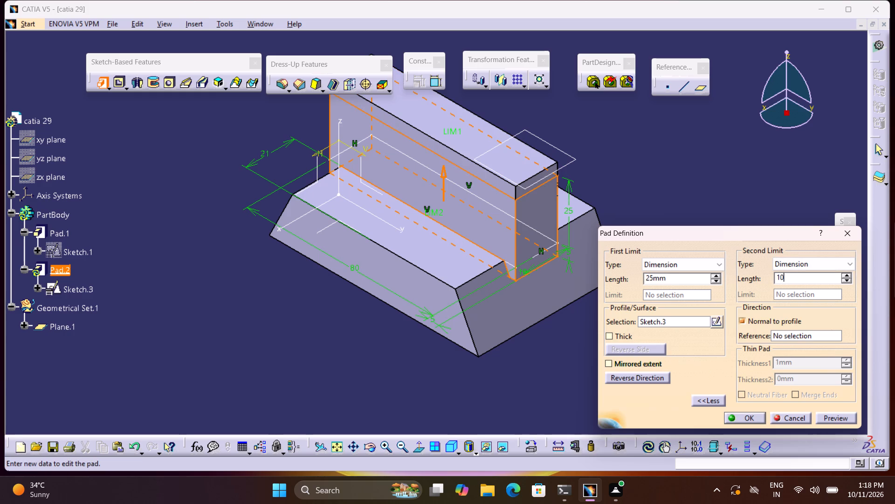
pyautogui.click(764, 197)
pyautogui.click(833, 418)
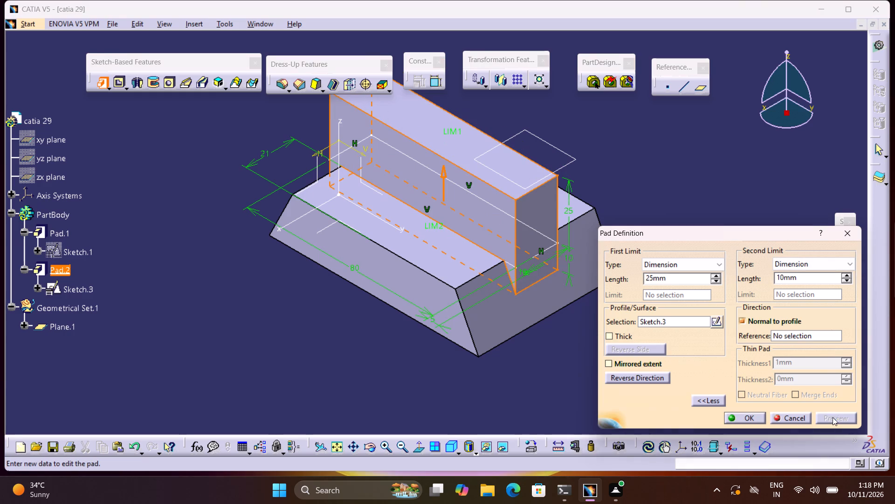
pyautogui.click(750, 416)
pyautogui.click(737, 320)
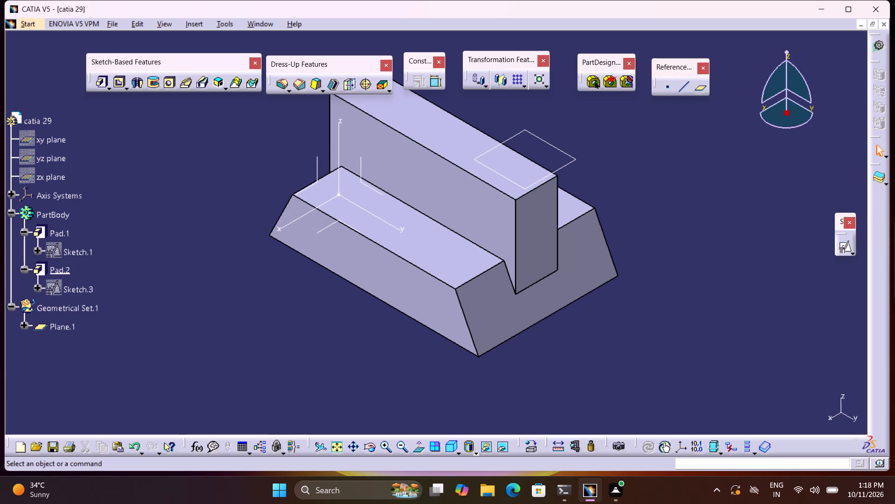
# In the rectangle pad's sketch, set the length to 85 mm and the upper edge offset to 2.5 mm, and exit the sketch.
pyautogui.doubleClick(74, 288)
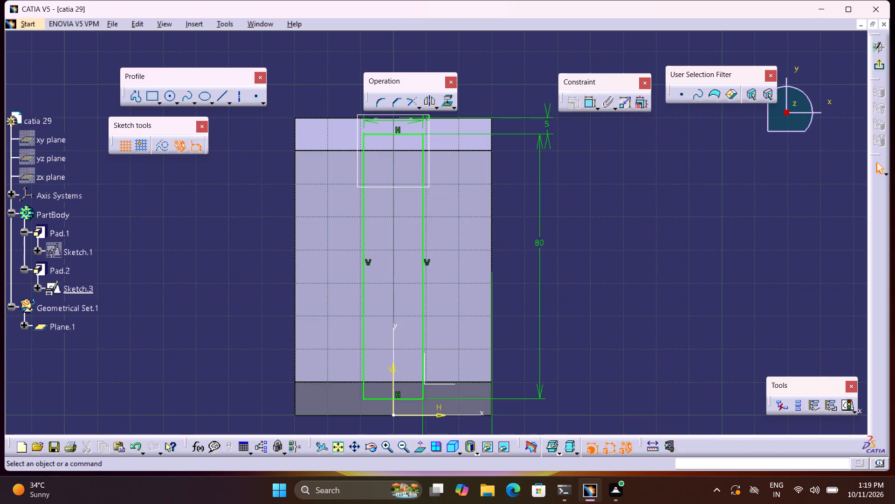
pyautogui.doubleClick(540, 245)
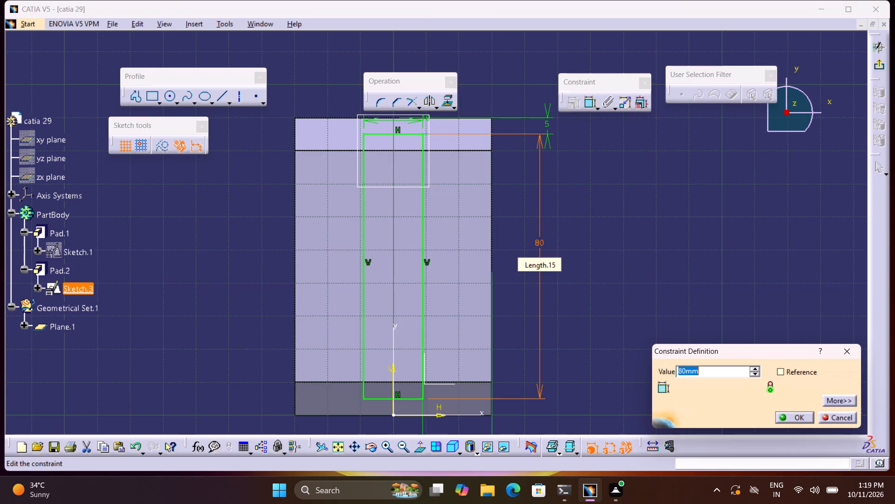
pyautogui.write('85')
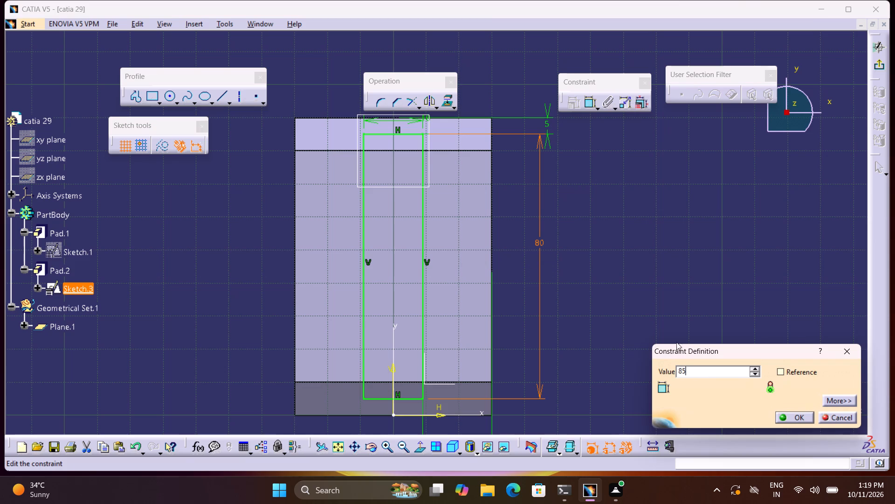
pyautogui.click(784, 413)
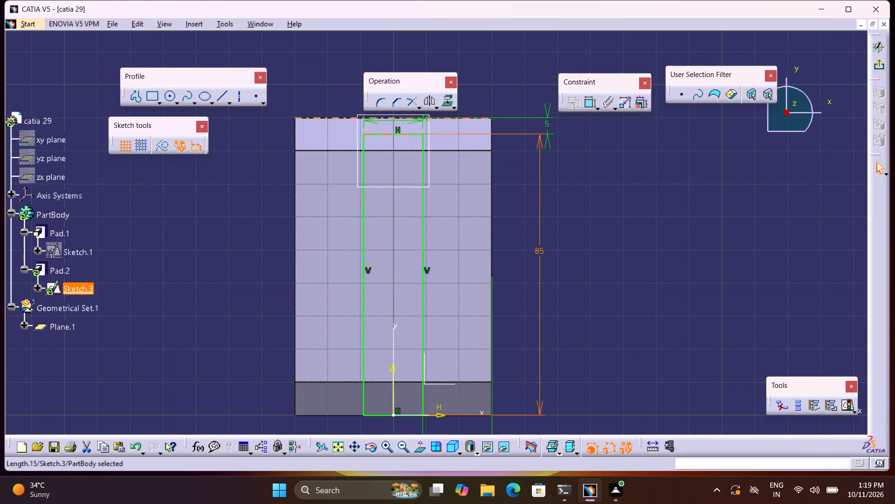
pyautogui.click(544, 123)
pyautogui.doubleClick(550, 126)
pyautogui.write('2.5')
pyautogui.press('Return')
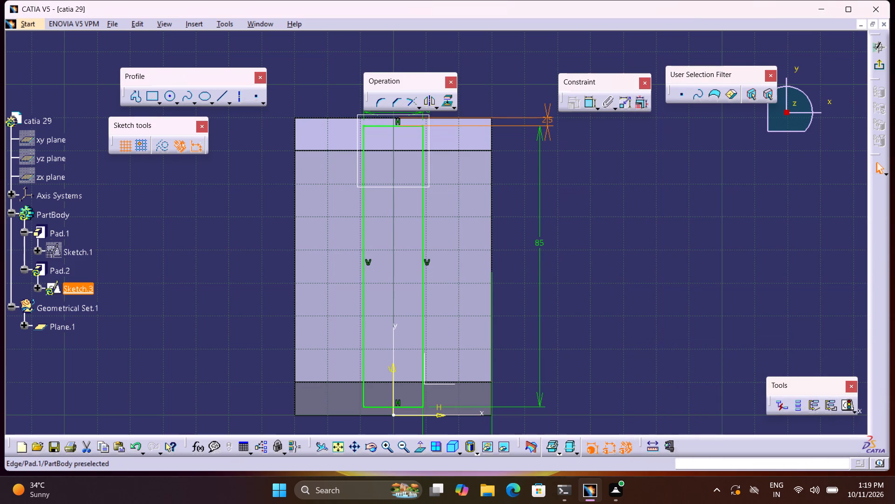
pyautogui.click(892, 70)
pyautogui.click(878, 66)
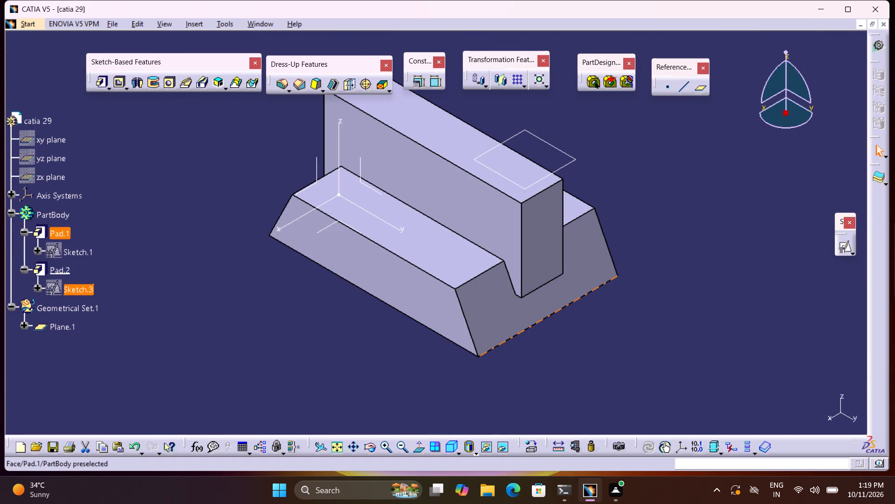
# In the rectangle pad's sketch, set the upper edge offset to 5 mm and the length to 80 mm, and exit the sketch.
pyautogui.doubleClick(89, 285)
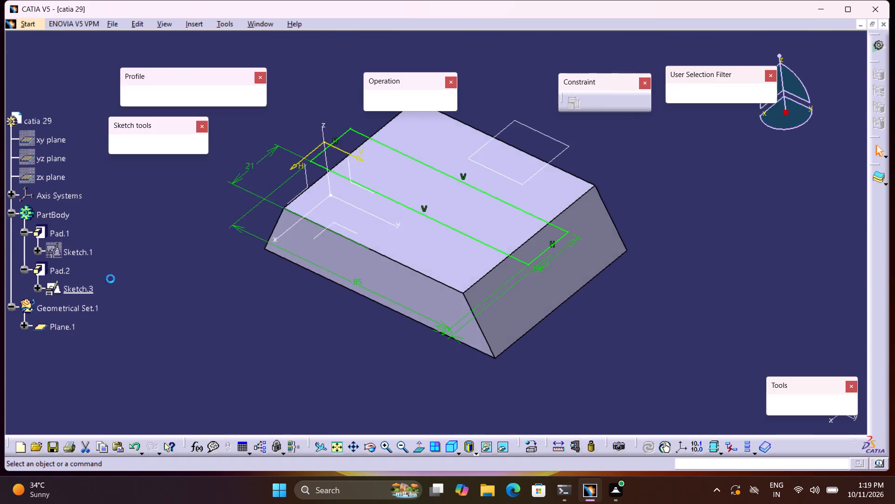
pyautogui.doubleClick(549, 121)
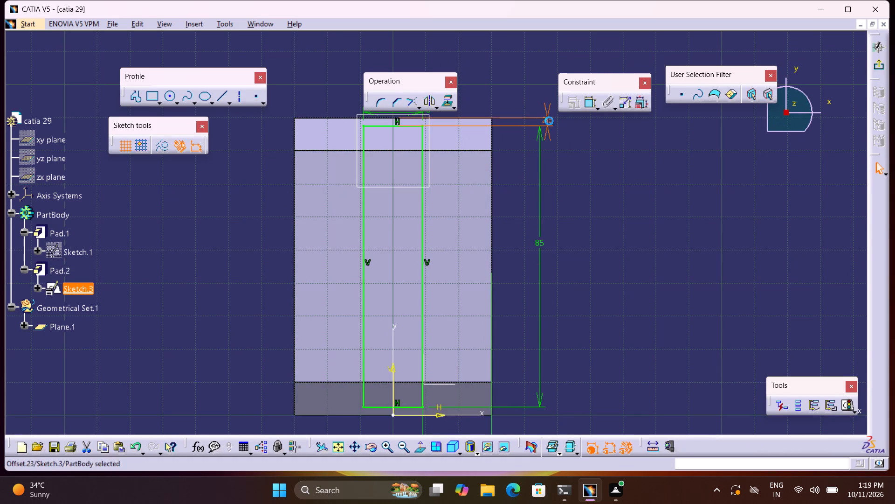
pyautogui.press('5')
pyautogui.press('Return')
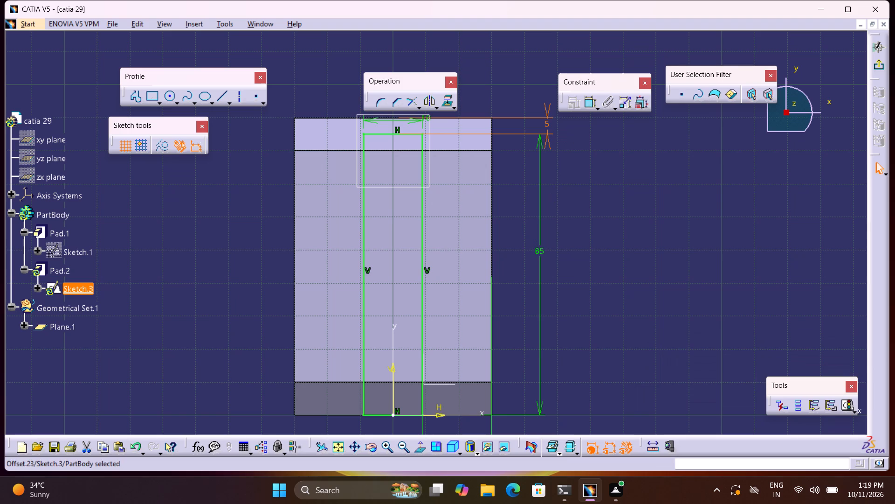
pyautogui.doubleClick(538, 211)
pyautogui.write('80')
pyautogui.press('Return')
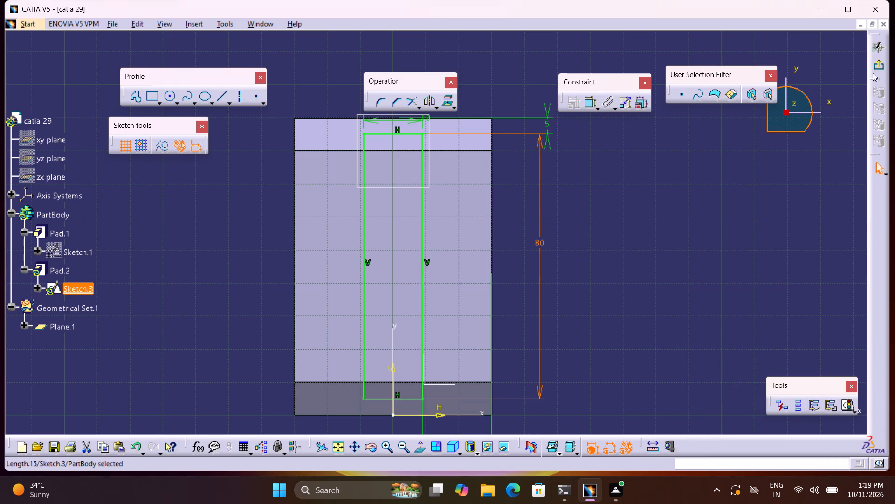
pyautogui.click(875, 69)
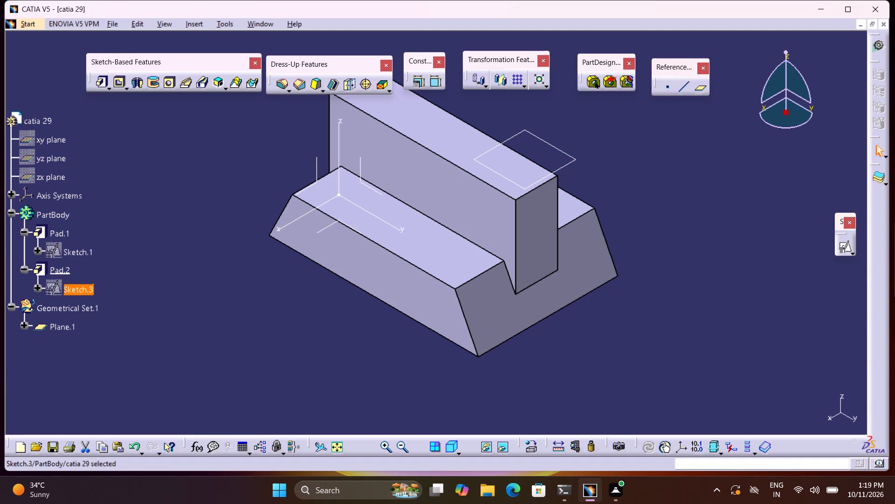
# Hide the reference plane Plane.1 in Geometrical Set.1.
pyautogui.rightClick(575, 159)
pyautogui.click(627, 196)
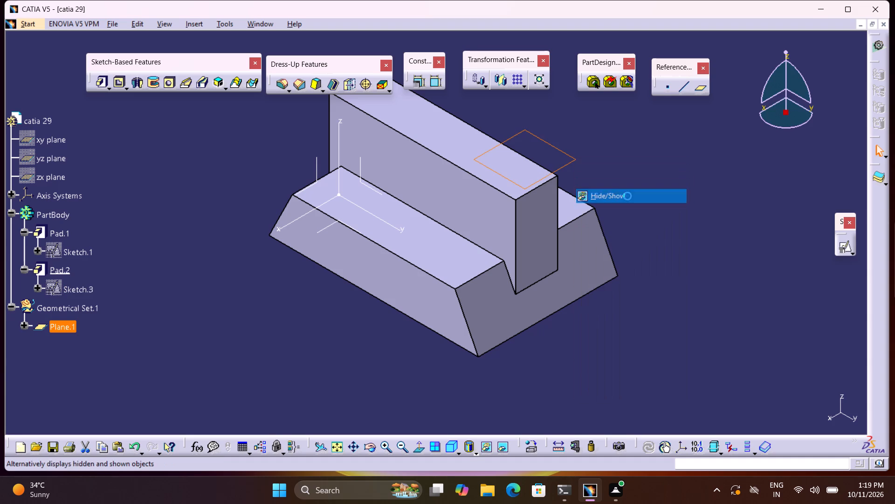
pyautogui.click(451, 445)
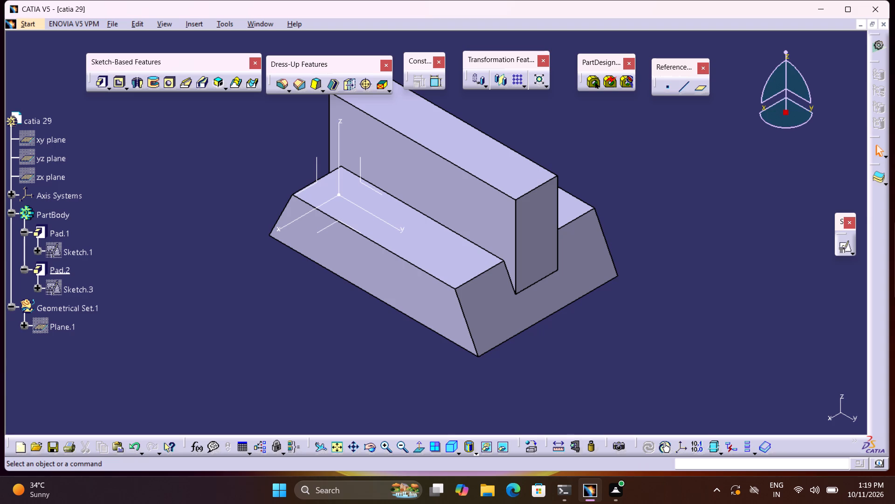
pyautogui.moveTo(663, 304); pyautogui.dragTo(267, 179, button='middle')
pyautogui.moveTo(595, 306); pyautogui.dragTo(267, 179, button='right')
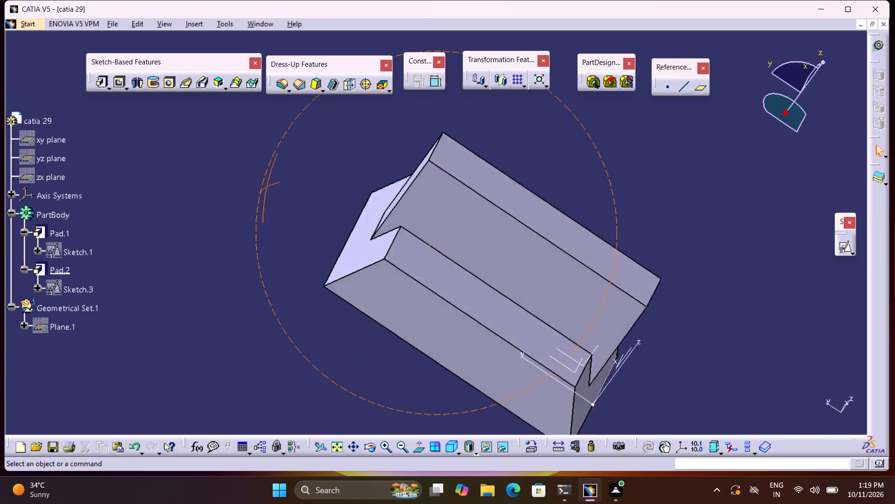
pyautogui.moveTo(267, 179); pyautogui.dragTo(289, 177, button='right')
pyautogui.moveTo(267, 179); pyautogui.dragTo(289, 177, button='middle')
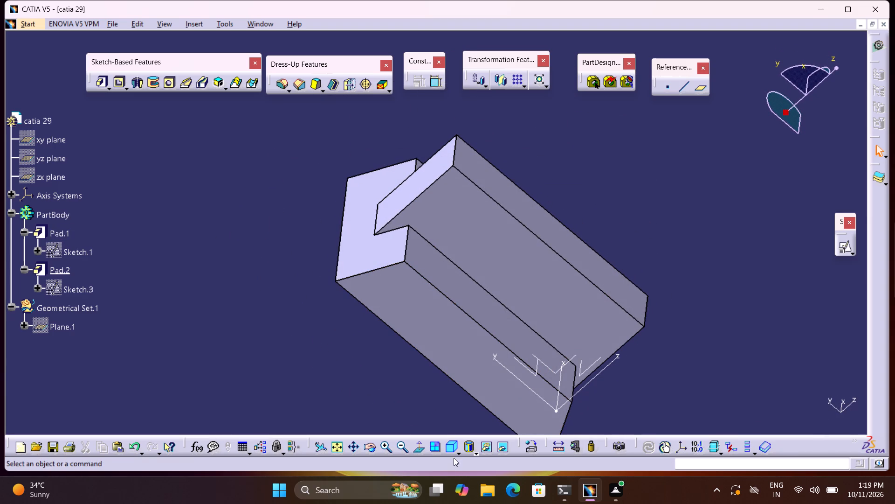
# Create a reference plane offset 69 mm outward from the rectangular pad's large vertical face above the block's ledge.
pyautogui.click(454, 457)
pyautogui.click(451, 450)
pyautogui.moveTo(466, 342); pyautogui.dragTo(572, 247, button='middle')
pyautogui.moveTo(464, 326); pyautogui.dragTo(571, 247, button='right')
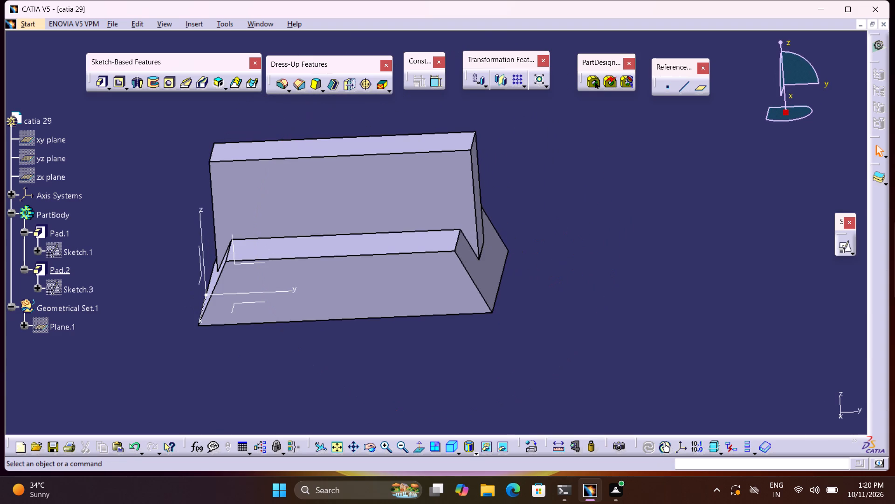
pyautogui.click(700, 89)
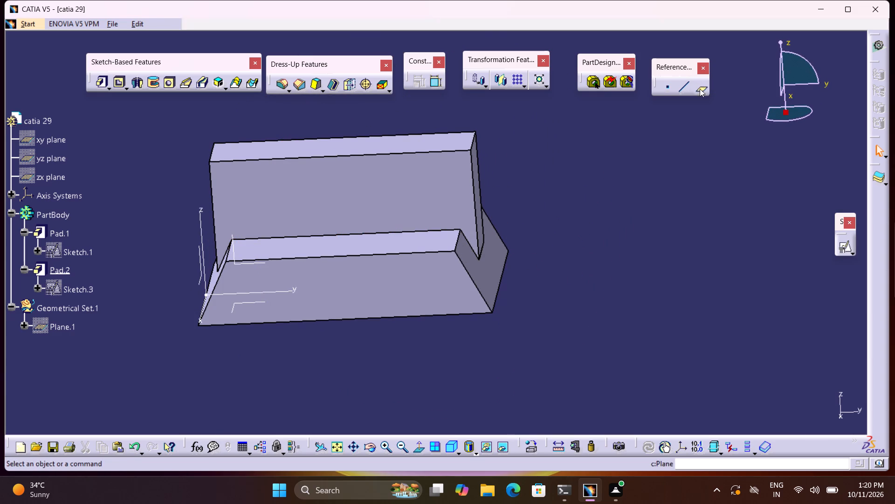
pyautogui.click(421, 198)
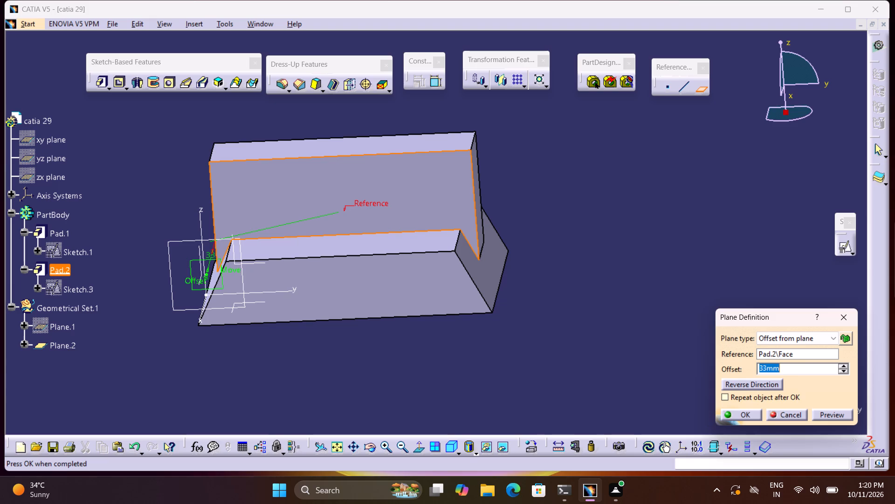
pyautogui.moveTo(210, 276); pyautogui.dragTo(201, 313)
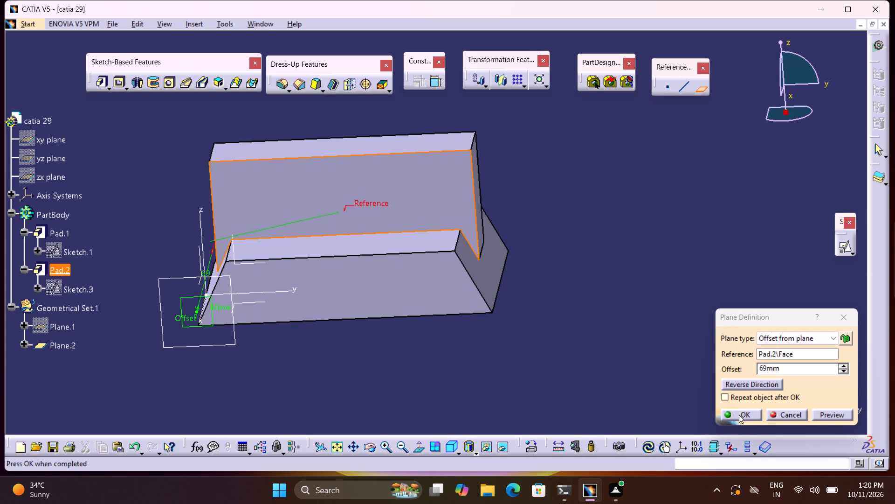
pyautogui.click(739, 415)
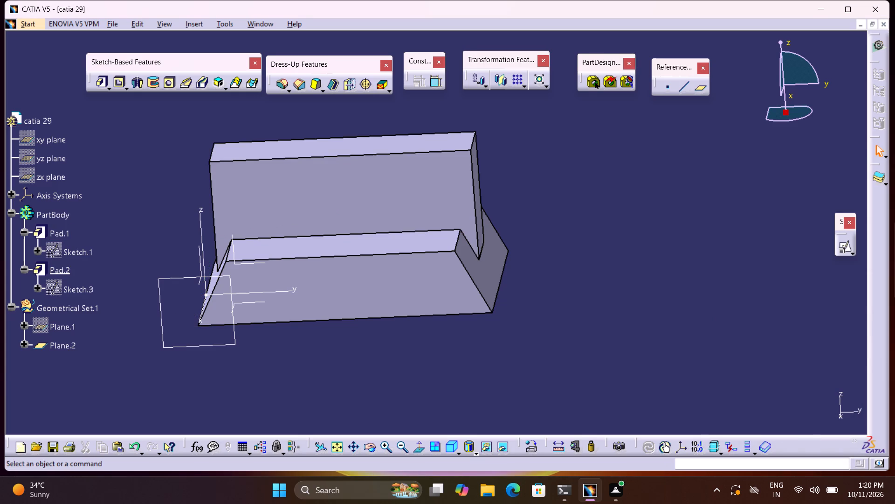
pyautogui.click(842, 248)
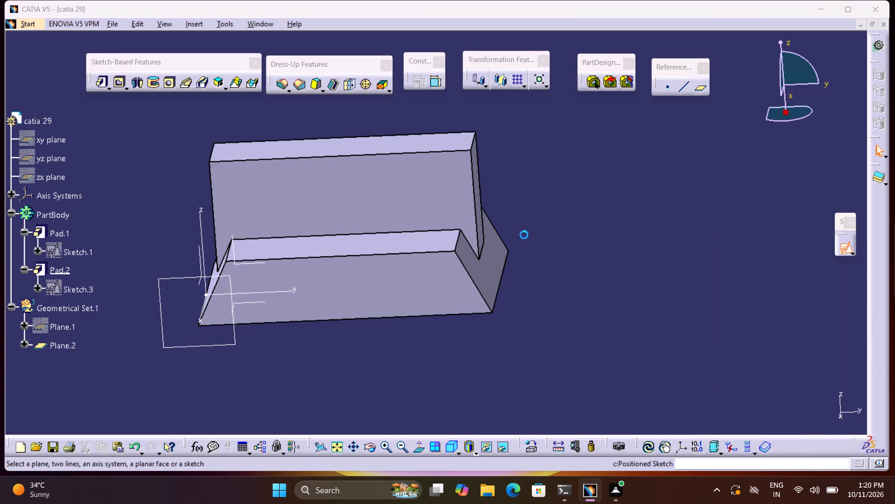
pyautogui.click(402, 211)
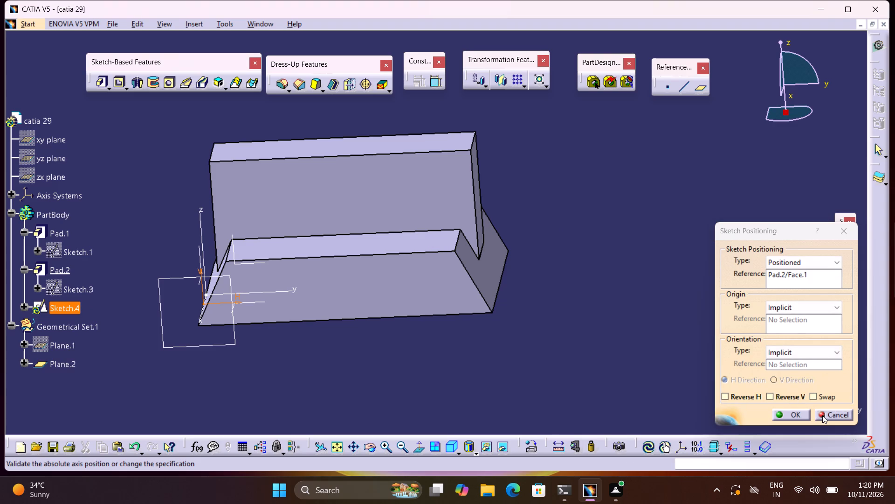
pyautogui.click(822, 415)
# Start a positioned sketch on the new offset plane with the horizontal direction reversed.
pyautogui.click(841, 250)
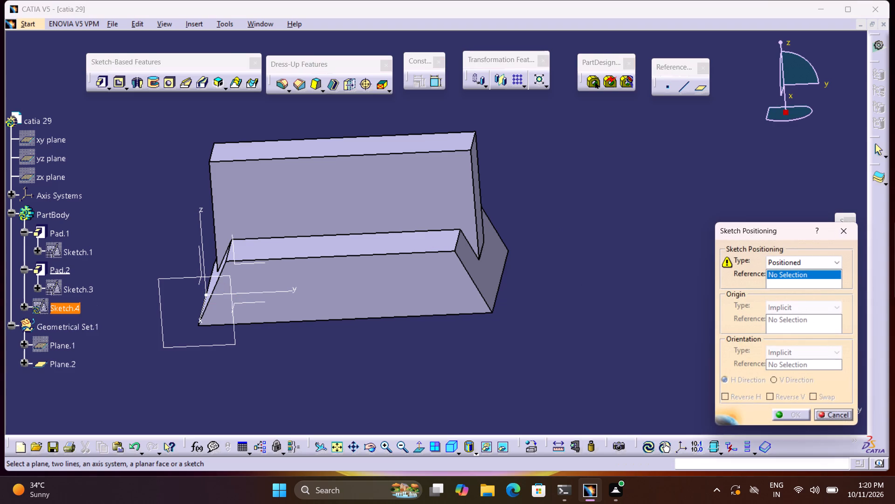
pyautogui.click(157, 282)
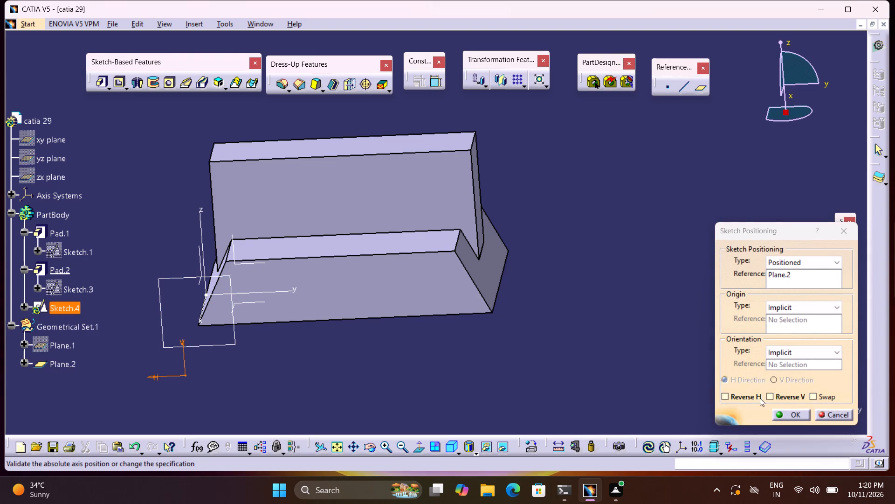
pyautogui.click(748, 399)
pyautogui.click(773, 416)
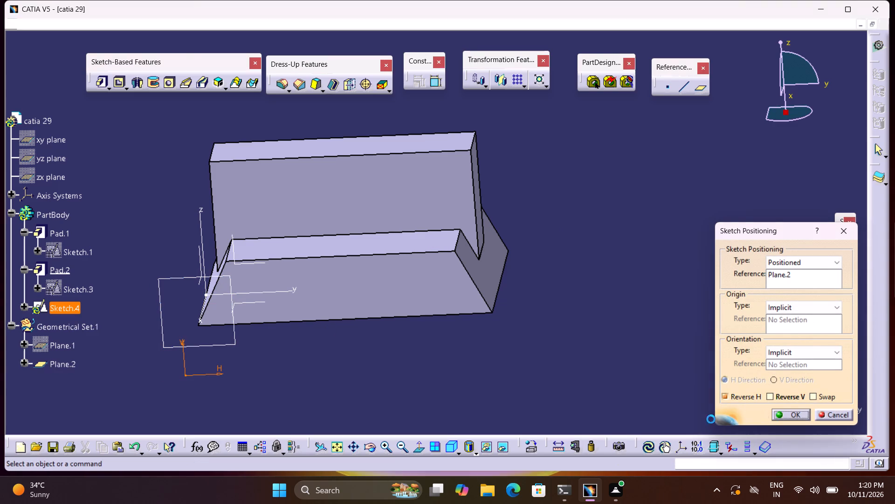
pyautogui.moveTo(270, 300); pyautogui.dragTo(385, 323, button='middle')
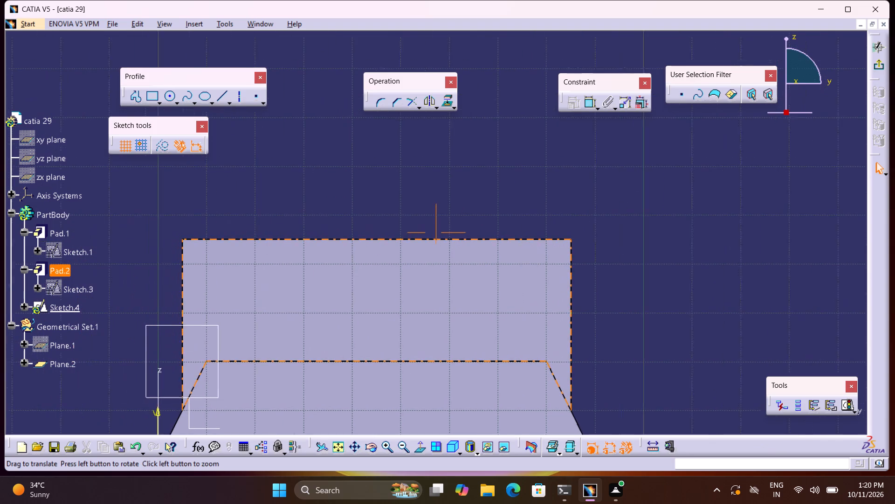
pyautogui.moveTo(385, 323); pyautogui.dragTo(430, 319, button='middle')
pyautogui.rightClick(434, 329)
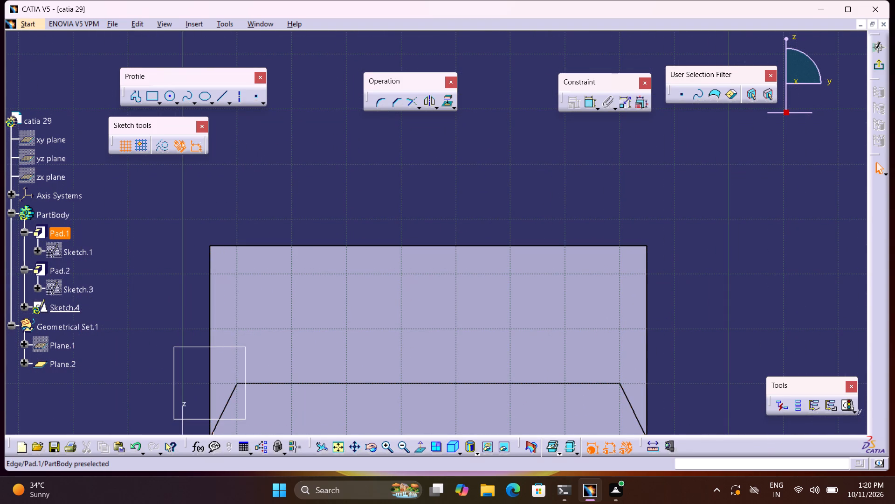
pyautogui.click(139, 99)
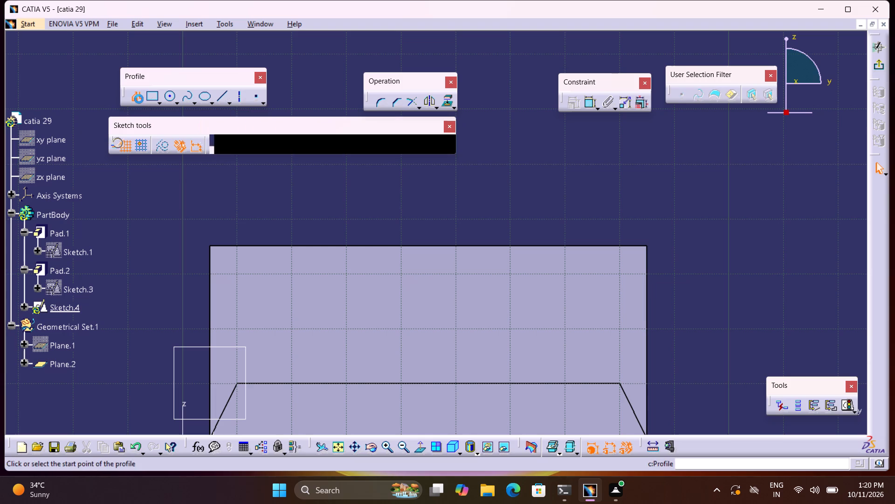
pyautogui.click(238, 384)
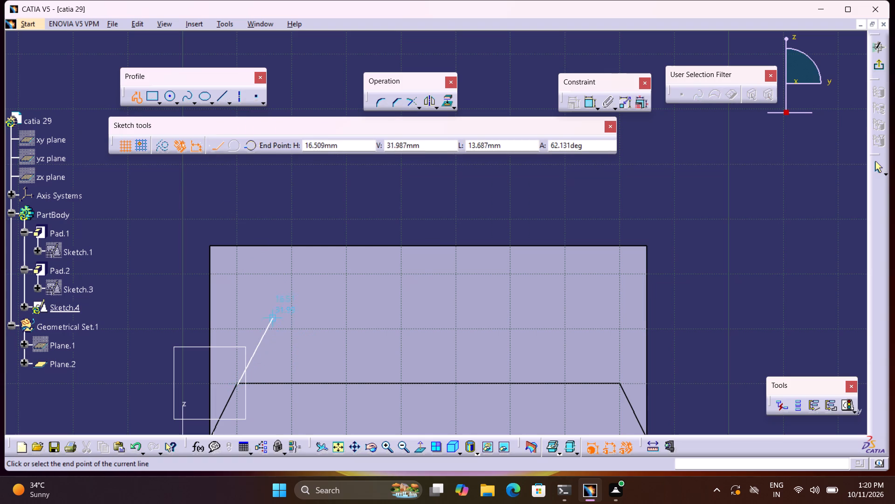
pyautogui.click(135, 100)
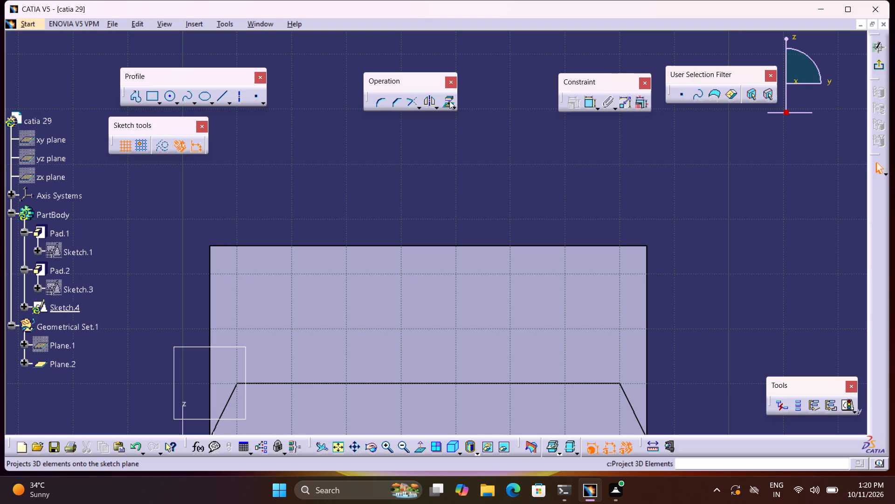
# Project the rectangular pad's large vertical face outline onto the sketch plane.
pyautogui.click(448, 101)
pyautogui.click(455, 272)
# Draw a closed trapezoid on the projected ledge edge, about 70 mm at the base and 42 mm along the top above the pad.
pyautogui.click(136, 97)
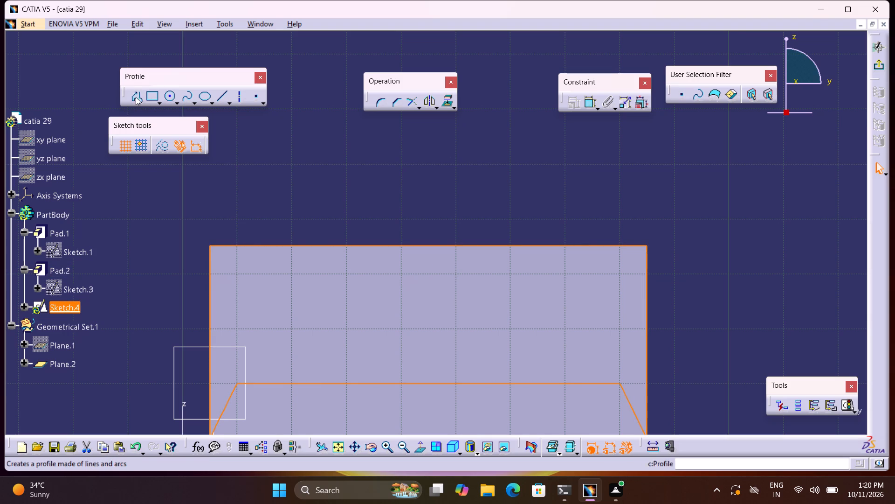
pyautogui.click(237, 384)
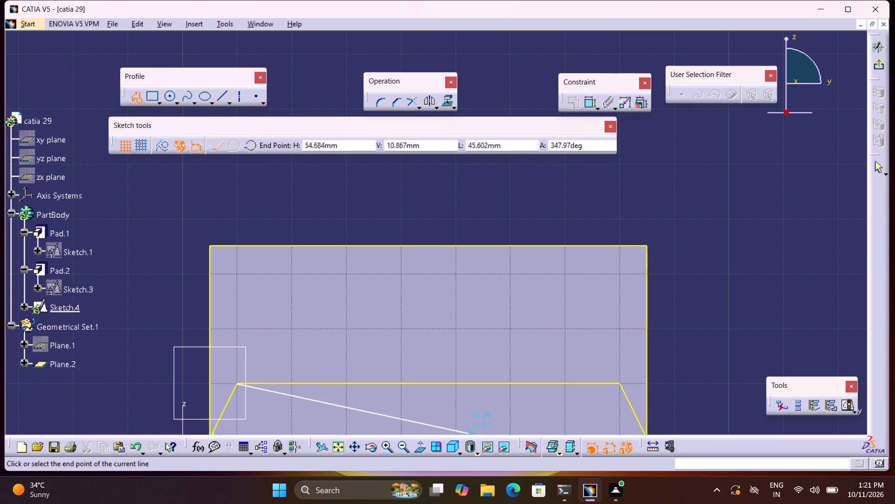
pyautogui.click(619, 384)
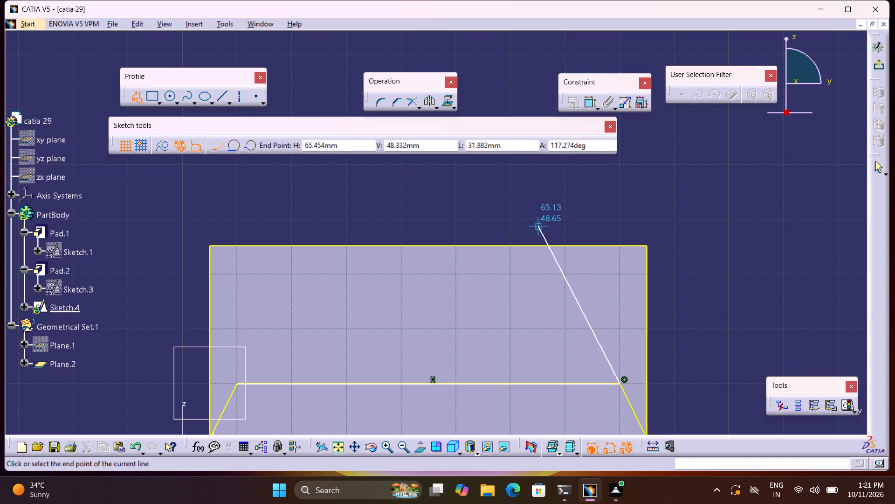
pyautogui.click(543, 233)
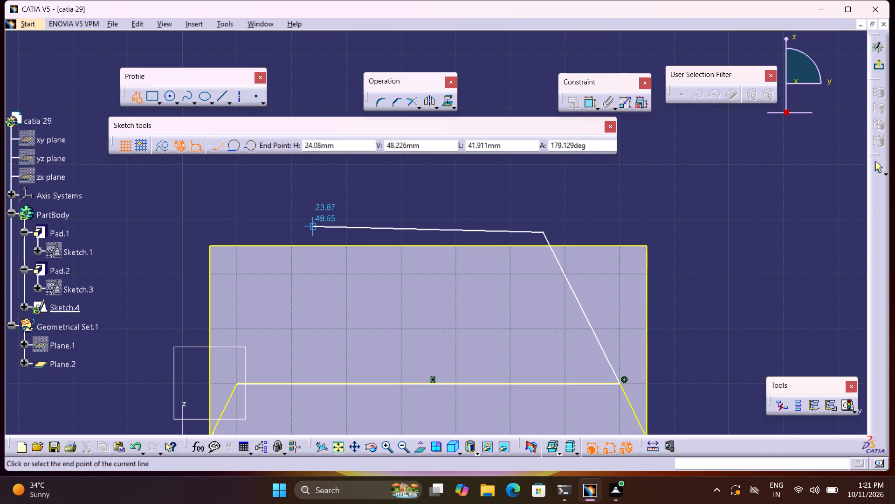
pyautogui.click(315, 233)
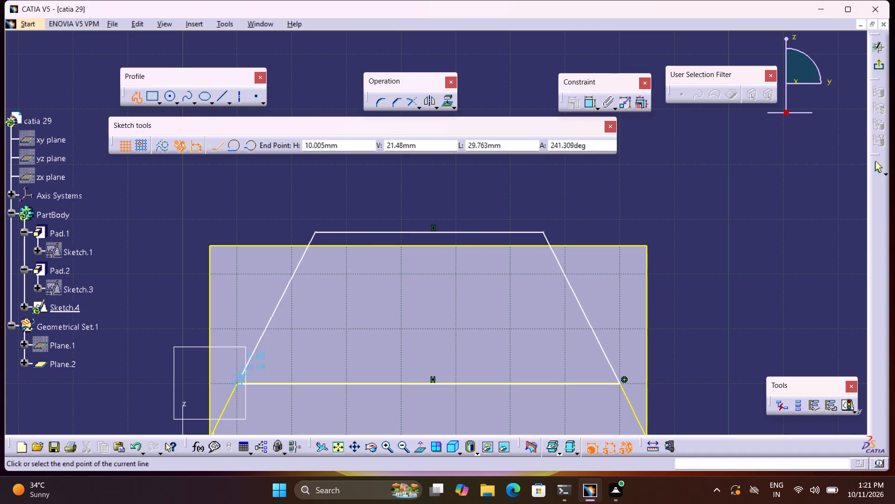
pyautogui.click(237, 383)
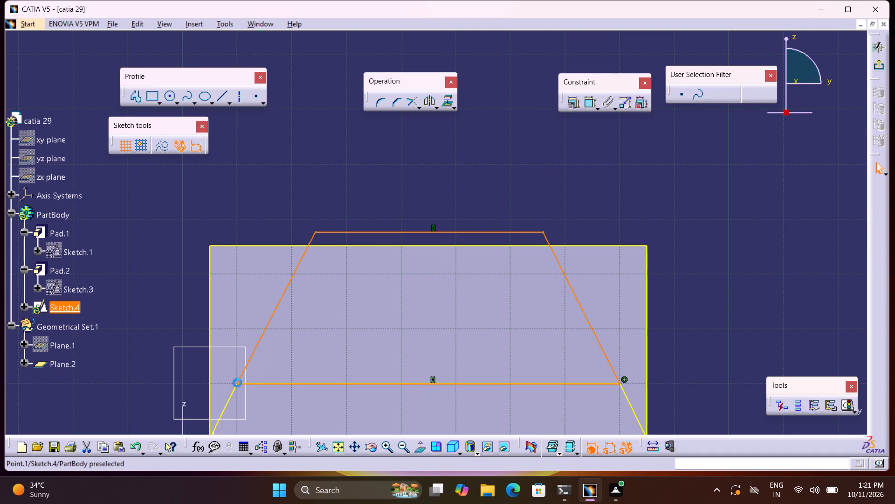
# Dimension the trapezoid's base line and set its length to 70 mm.
pyautogui.doubleClick(587, 107)
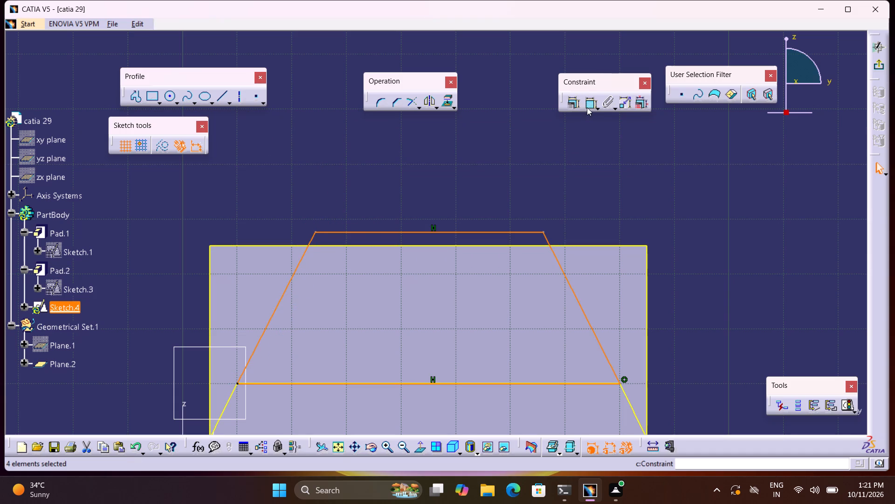
pyautogui.click(504, 385)
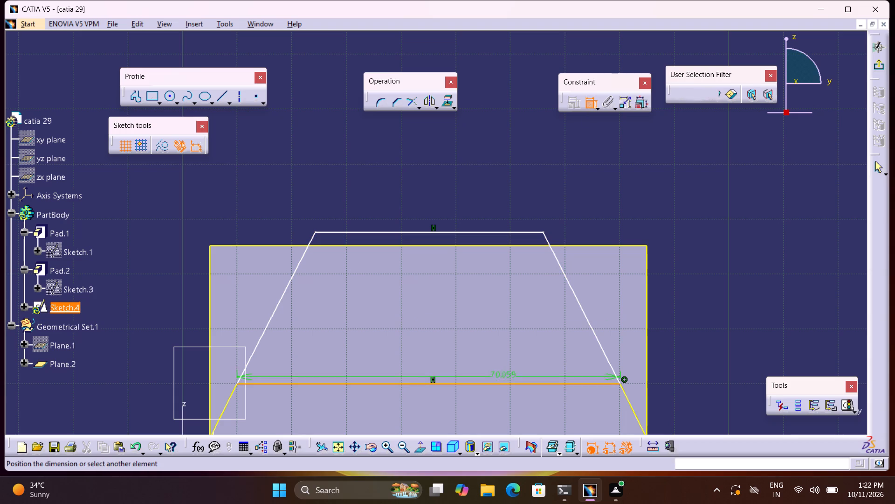
pyautogui.click(468, 191)
pyautogui.doubleClick(468, 185)
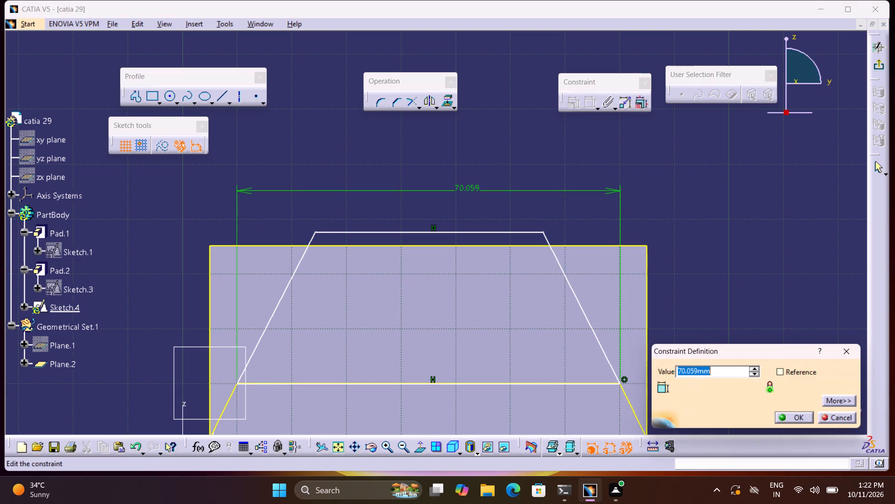
pyautogui.press('7')
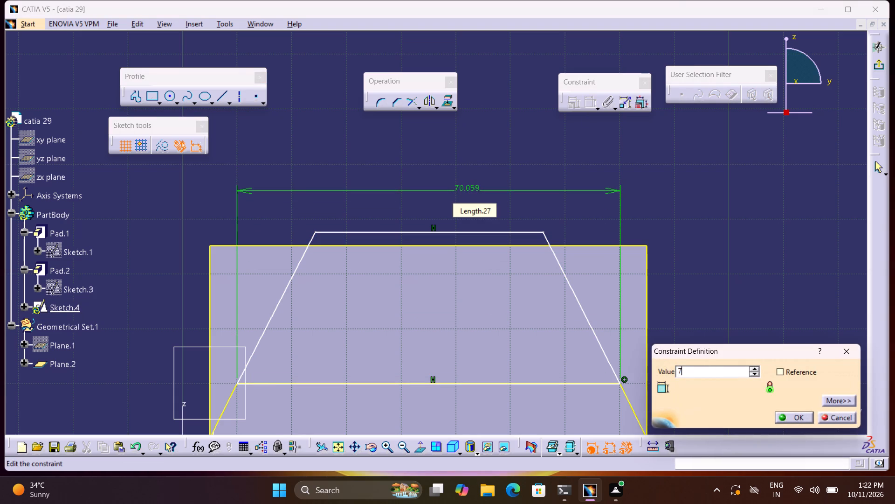
pyautogui.press('0')
pyautogui.press('Return')
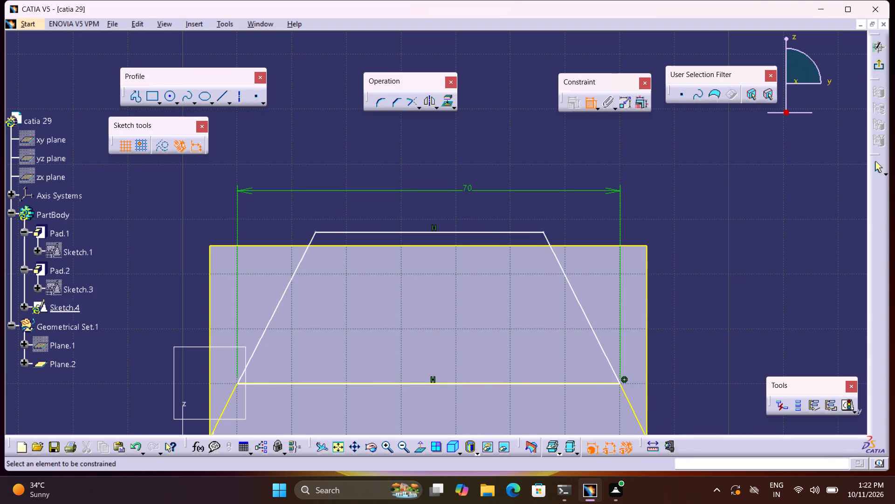
# Dimension the trapezoid's top line and set its length to 50 mm.
pyautogui.click(518, 232)
pyautogui.click(489, 167)
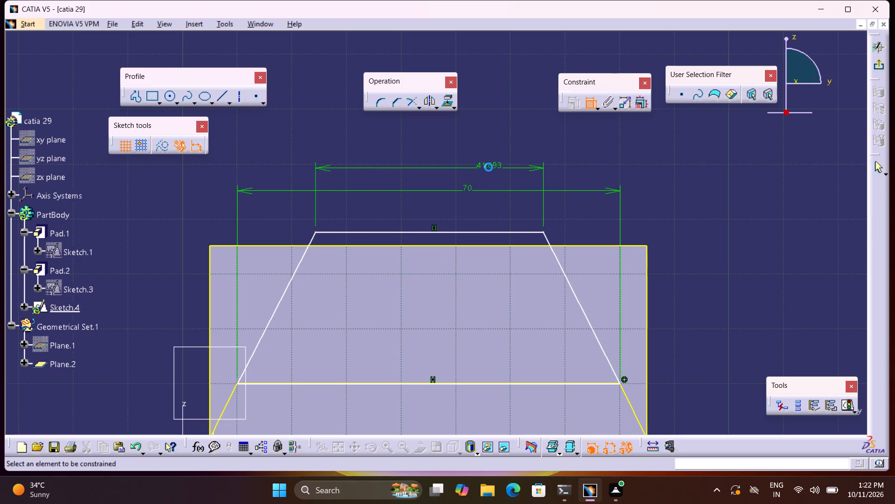
pyautogui.doubleClick(492, 162)
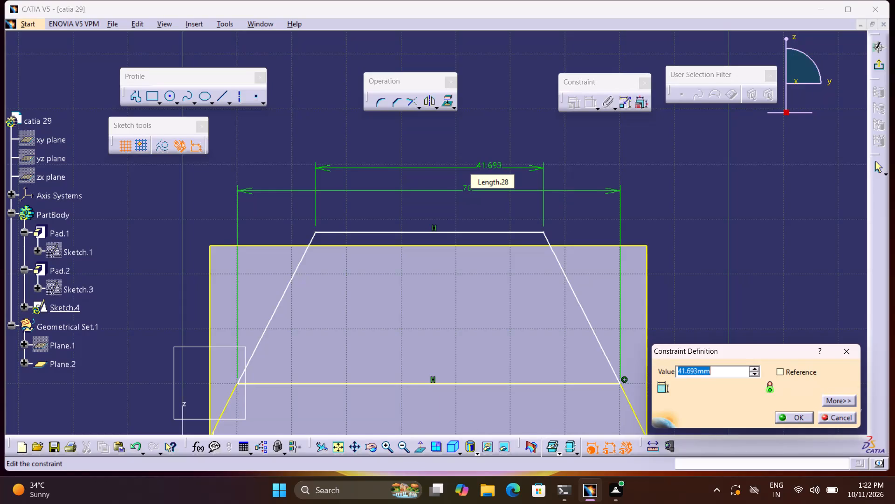
pyautogui.write('50')
pyautogui.press('Return')
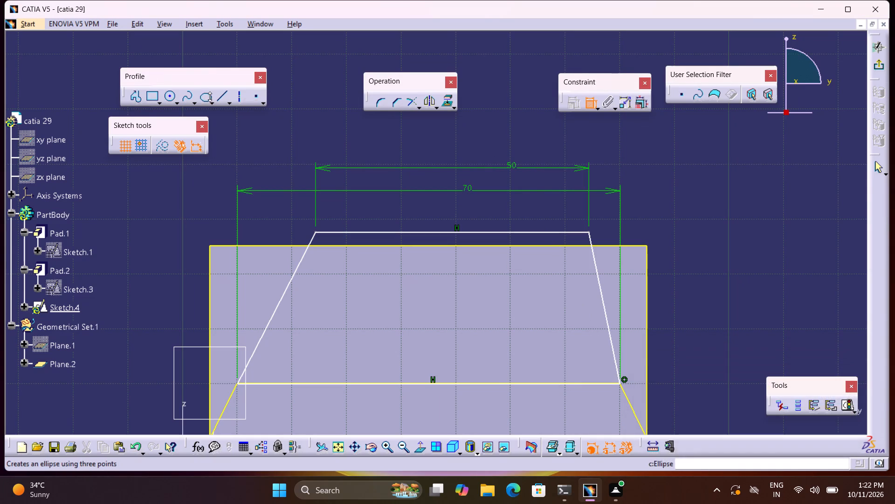
# Draw a short vertical line inside the trapezoid near its middle.
pyautogui.click(223, 96)
pyautogui.click(441, 270)
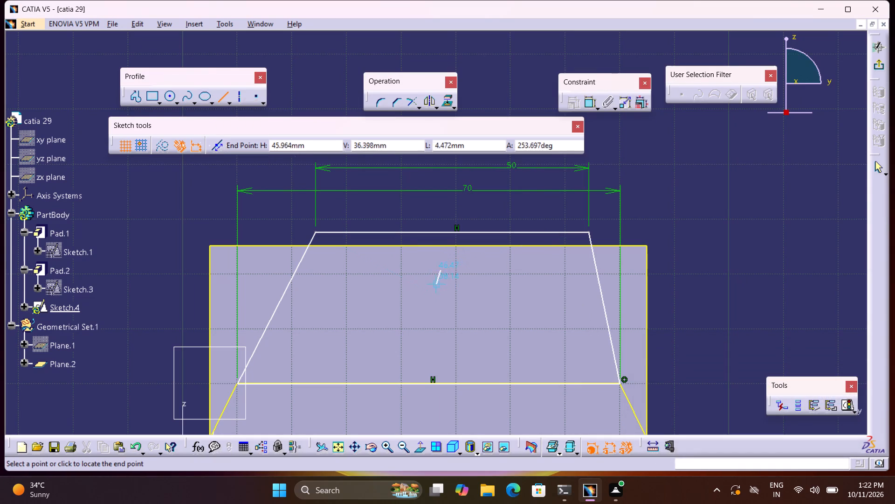
pyautogui.click(440, 331)
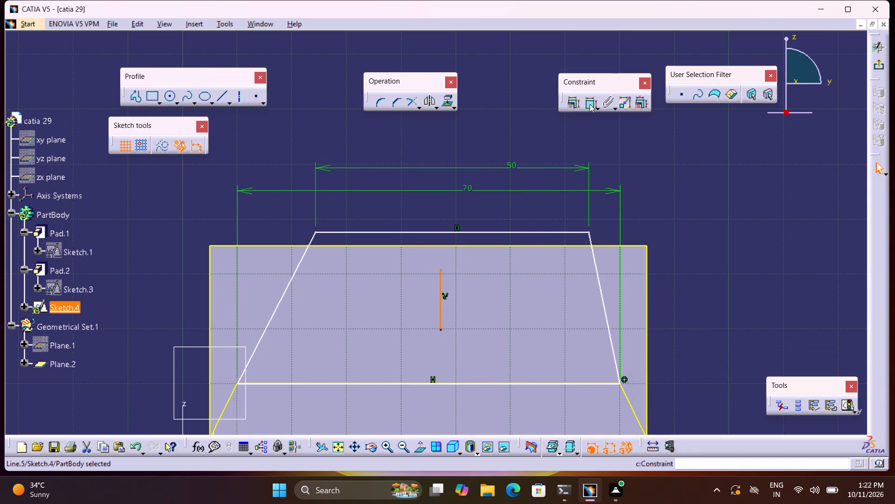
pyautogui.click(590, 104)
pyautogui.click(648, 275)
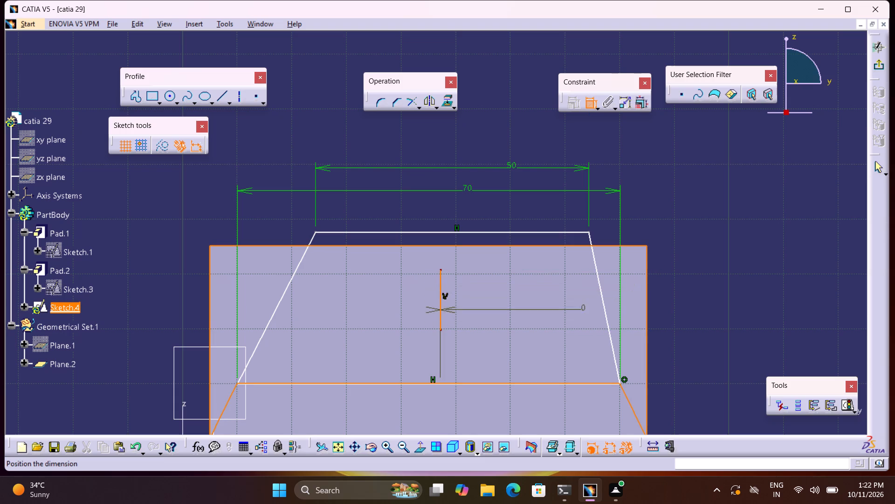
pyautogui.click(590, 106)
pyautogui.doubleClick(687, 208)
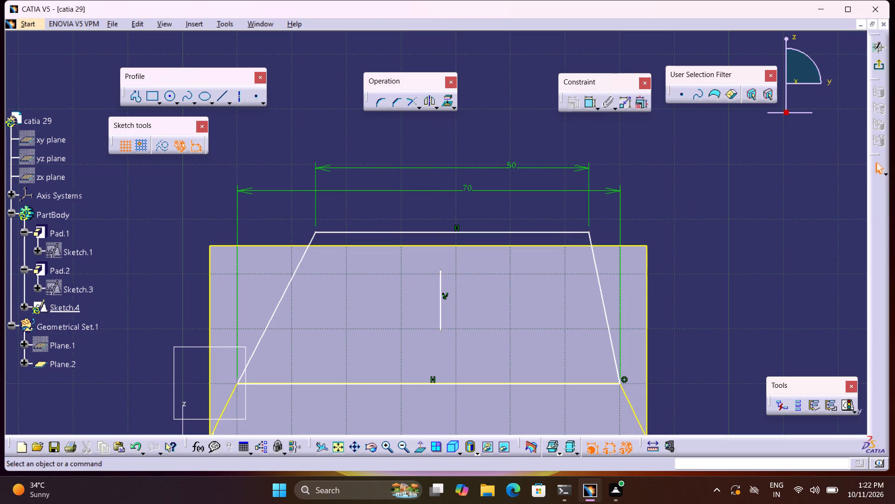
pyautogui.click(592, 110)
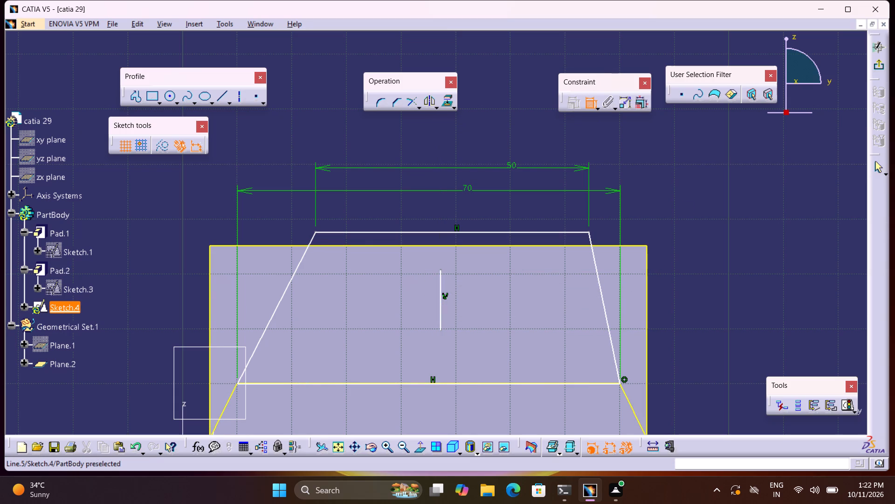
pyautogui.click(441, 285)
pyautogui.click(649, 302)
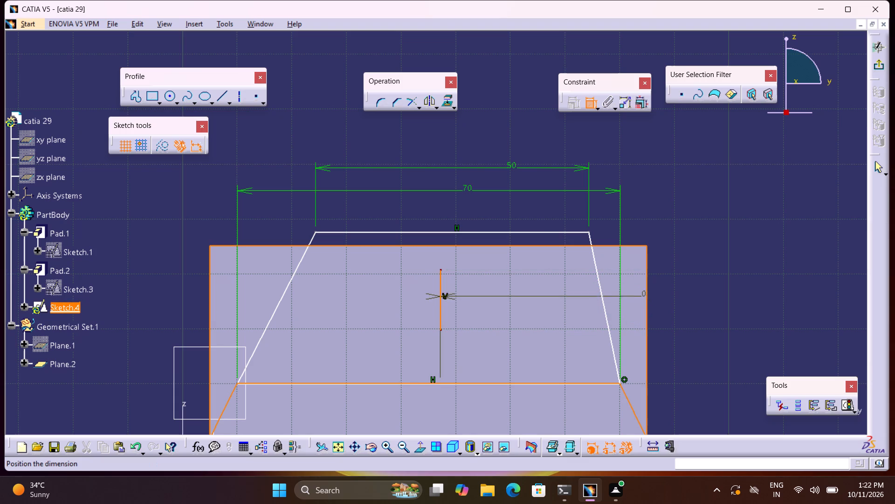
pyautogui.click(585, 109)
# Delete the projected outline from the trapezoid sketch.
pyautogui.click(645, 248)
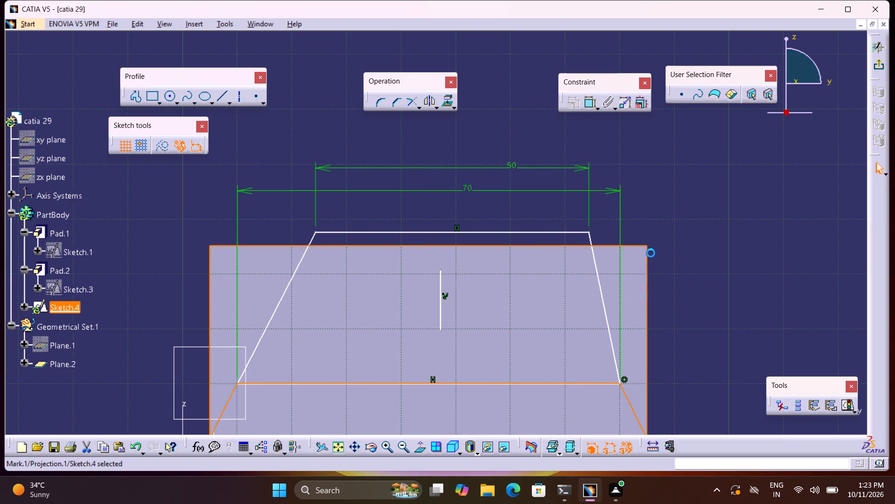
pyautogui.press('Delete')
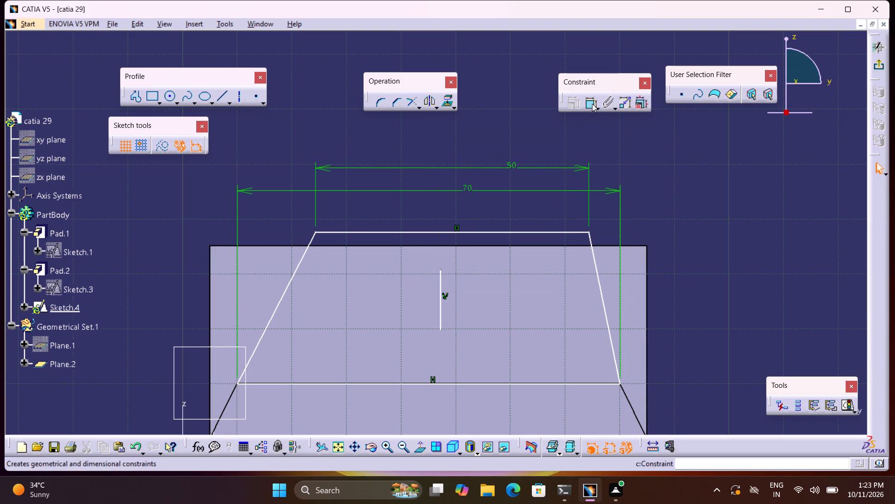
# Dimension the short vertical line from the rectangular pad's side edge nearest the 70 mm base line's +y end and set the distance to 40 mm.
pyautogui.click(588, 101)
pyautogui.click(442, 285)
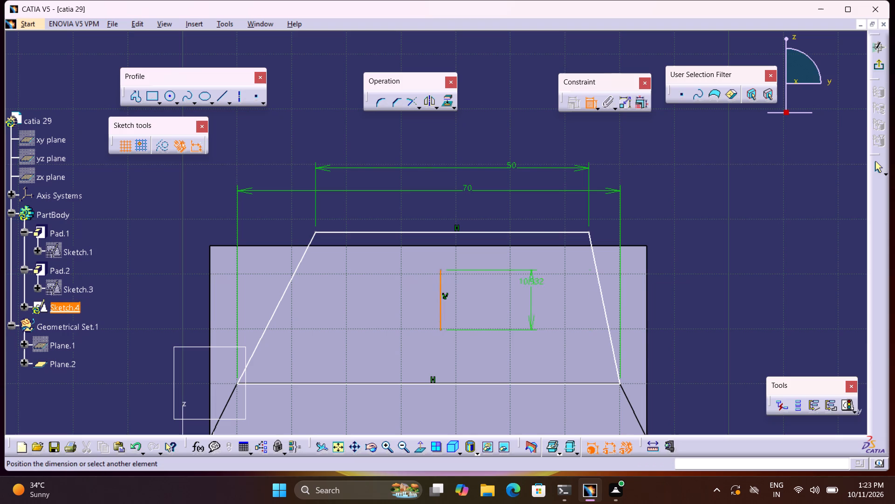
pyautogui.click(647, 293)
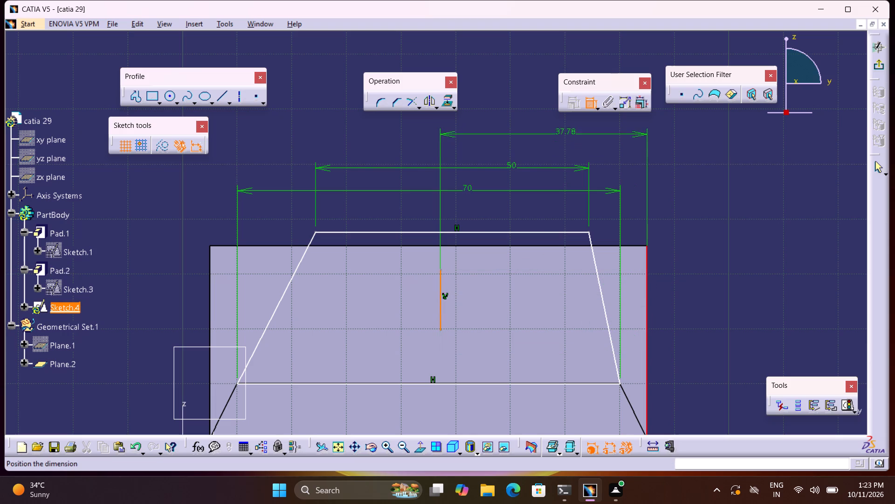
pyautogui.click(573, 135)
pyautogui.doubleClick(574, 132)
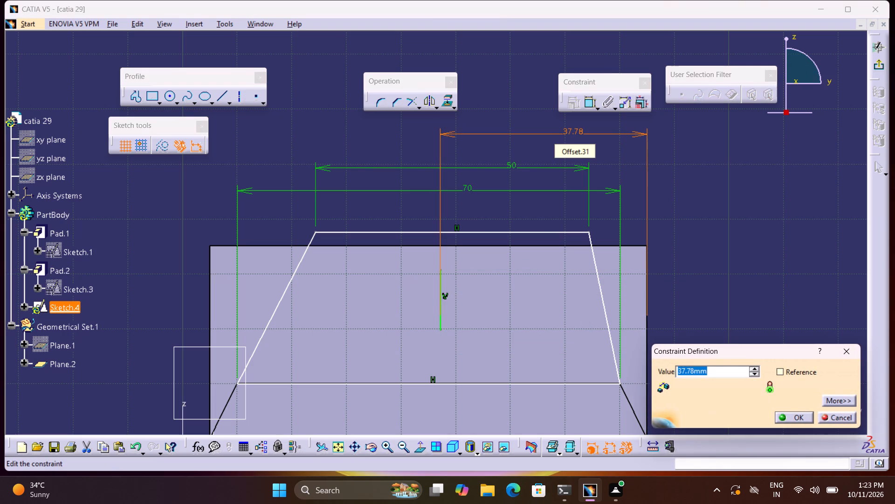
pyautogui.write('40')
pyautogui.press('Return')
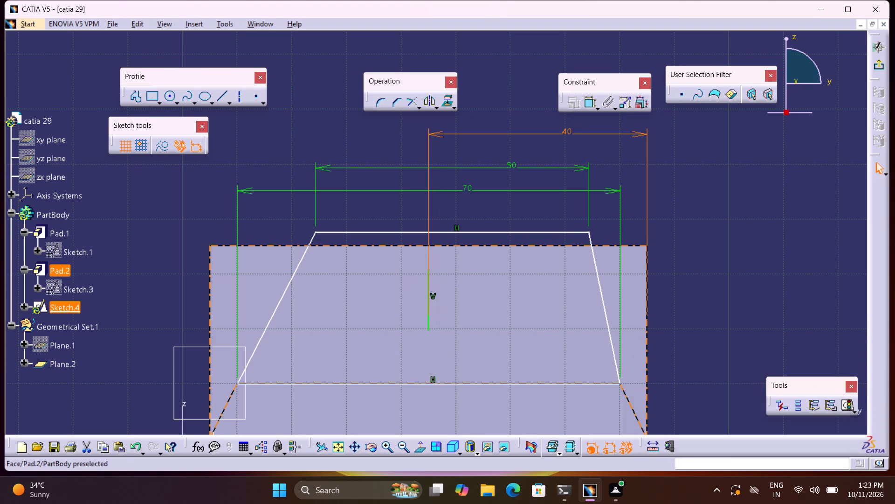
# Constrain the trapezoid's two slanted sides to be symmetric about the short vertical line.
pyautogui.click(592, 102)
pyautogui.click(599, 275)
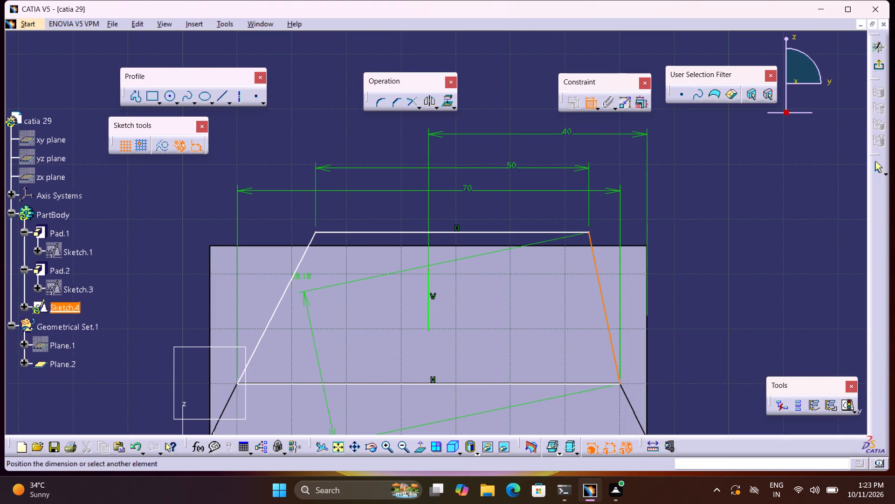
pyautogui.click(296, 273)
pyautogui.rightClick(296, 273)
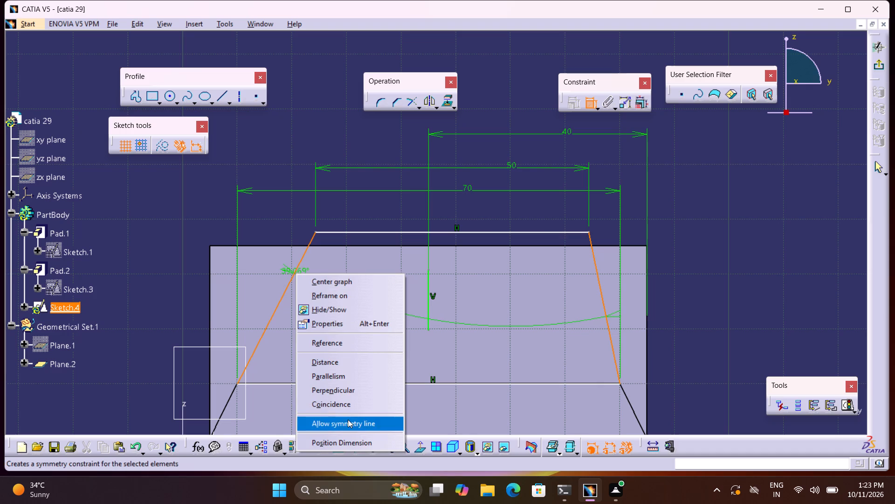
pyautogui.click(348, 420)
pyautogui.click(429, 310)
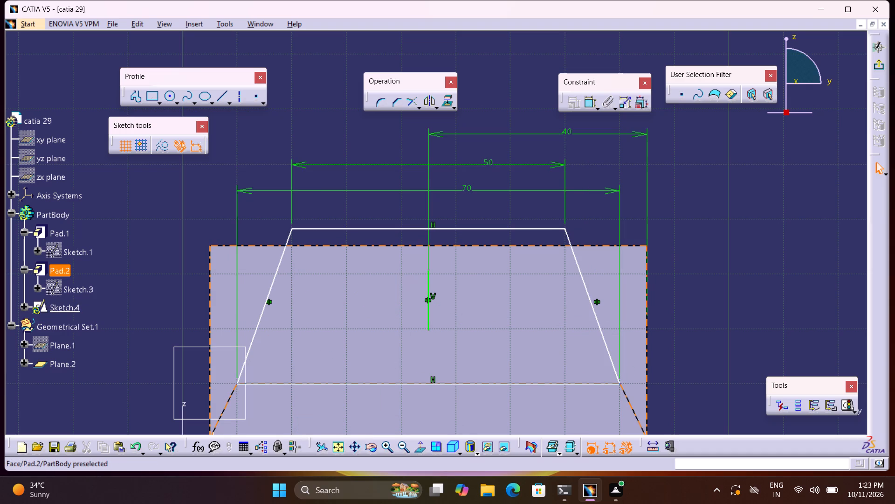
# Delete the short vertical line inside the trapezoid.
pyautogui.click(426, 298)
pyautogui.press('Delete')
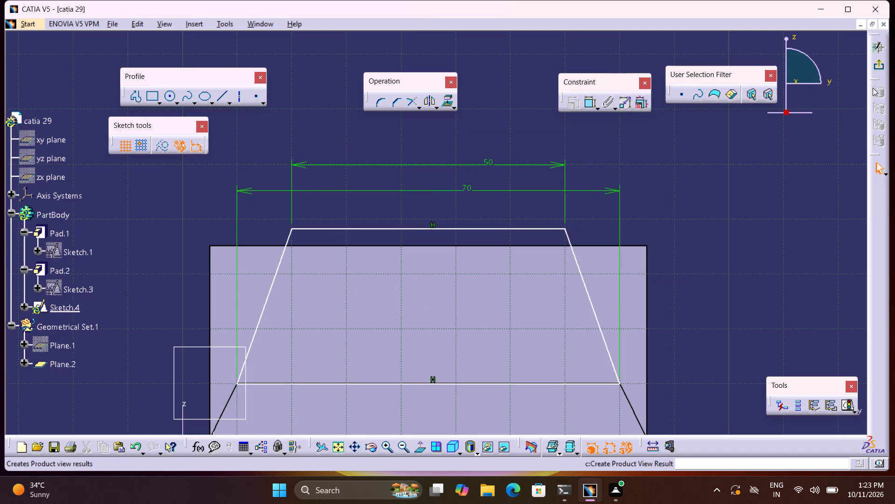
# Make the trapezoid's base line coincident with the ledge edge of Pad.1 and exit the sketch.
pyautogui.click(591, 106)
pyautogui.click(557, 385)
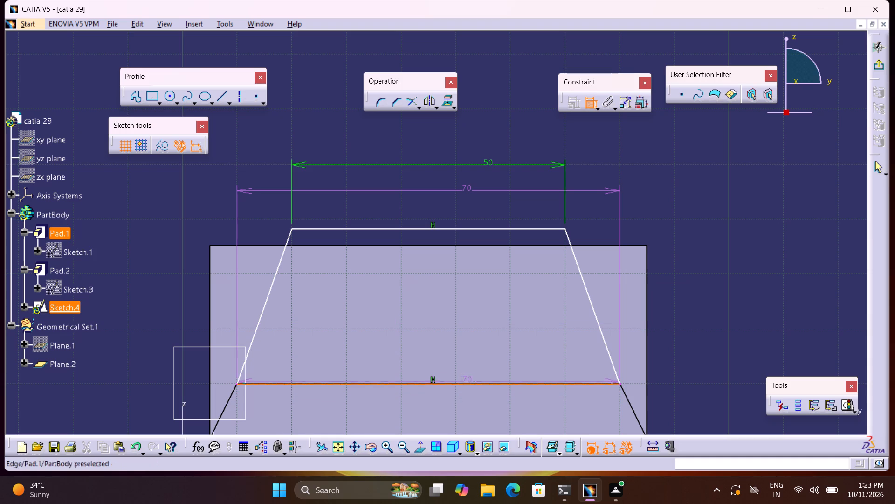
pyautogui.click(492, 380)
pyautogui.rightClick(492, 380)
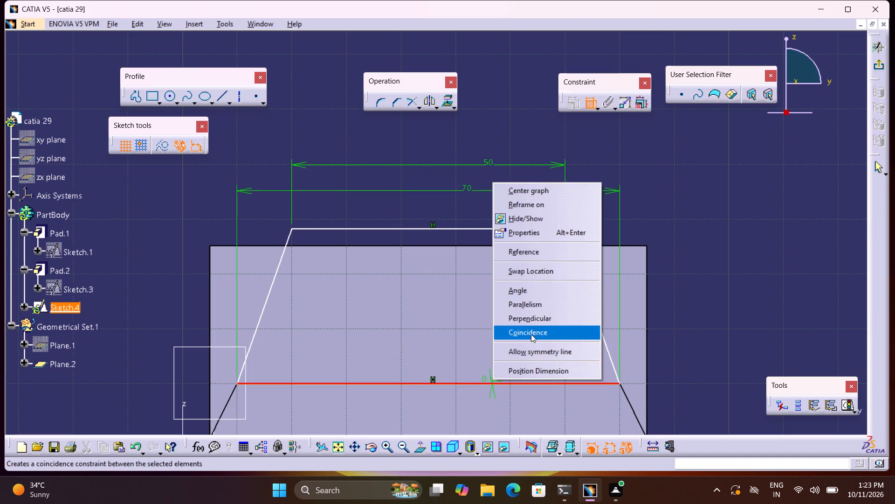
pyautogui.click(531, 334)
pyautogui.click(880, 70)
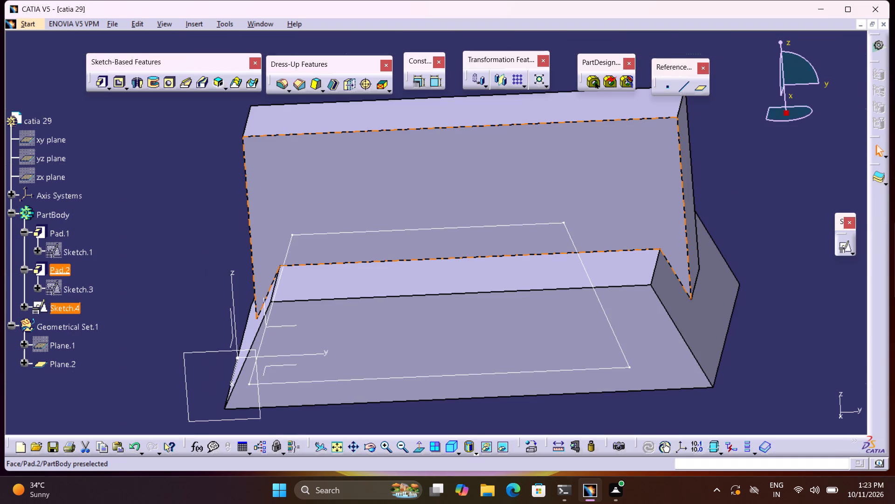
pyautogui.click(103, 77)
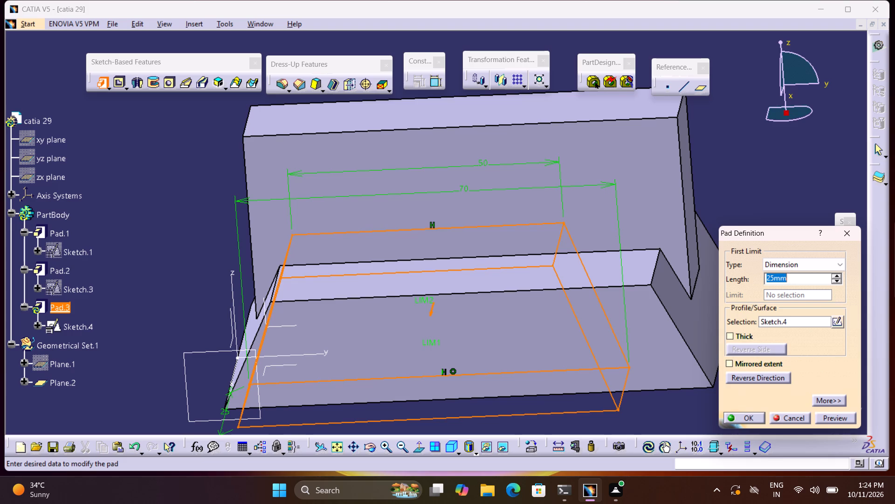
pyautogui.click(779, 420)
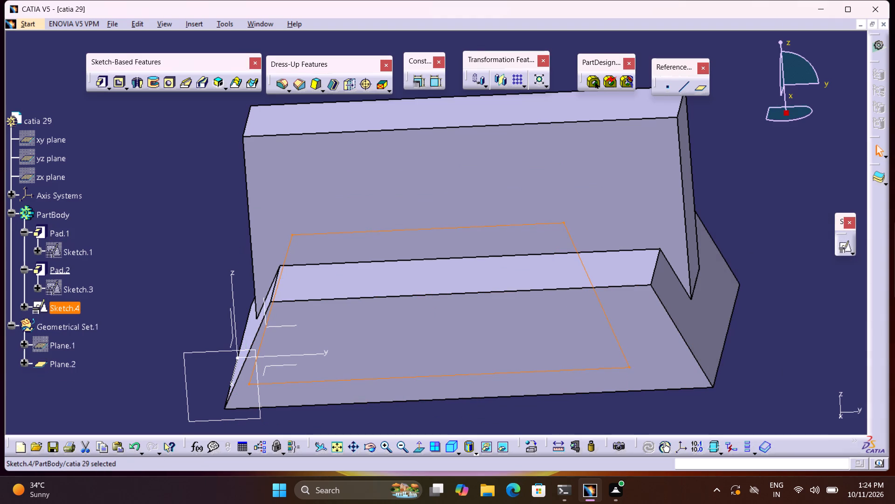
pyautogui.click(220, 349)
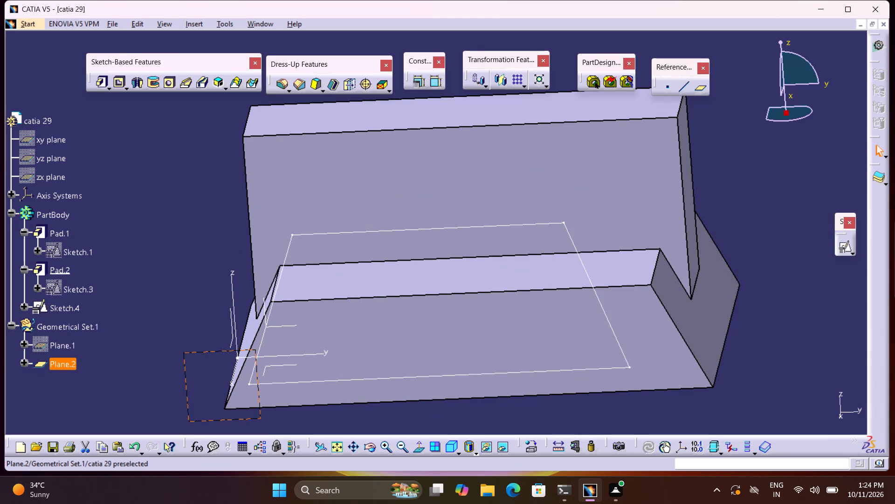
# Set the offset of Plane.1 from the Pad.1 face to 10 mm.
pyautogui.click(63, 347)
pyautogui.doubleClick(63, 346)
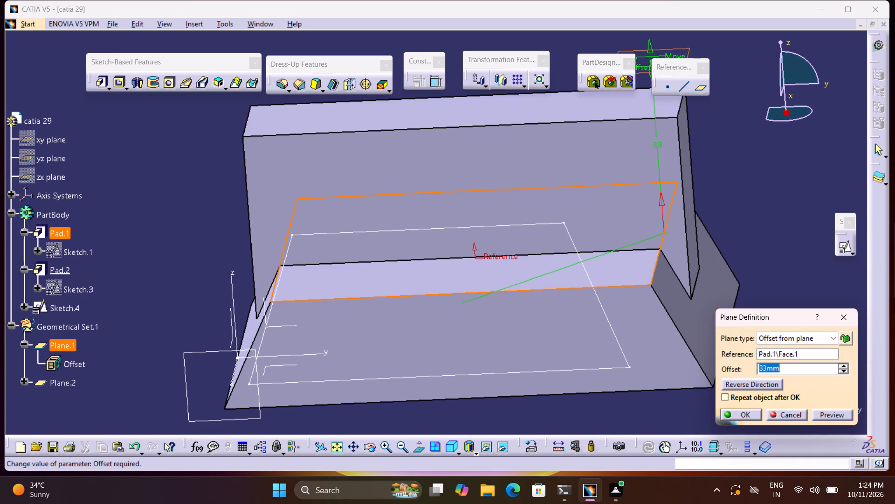
pyautogui.press('1')
pyautogui.press('0')
pyautogui.click(757, 409)
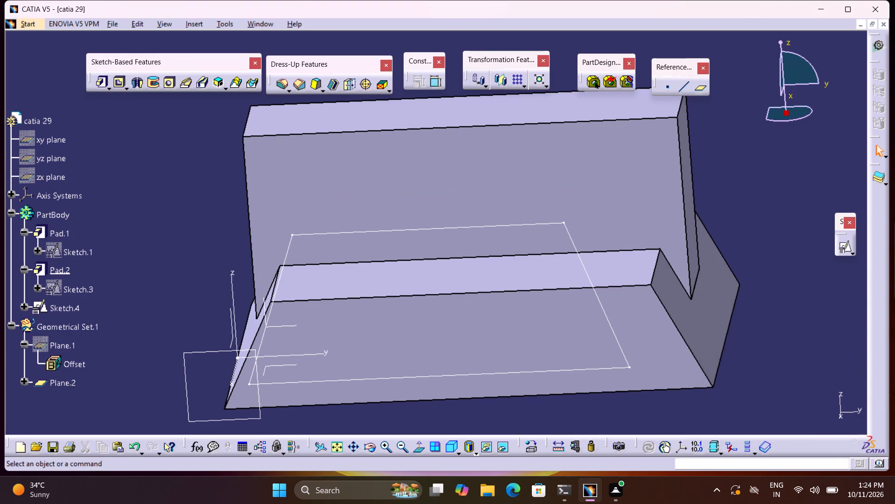
# Reduce the offset of Plane.2, which carries the trapezoid sketch, to 2 mm from the rectangular pad's face.
pyautogui.doubleClick(210, 349)
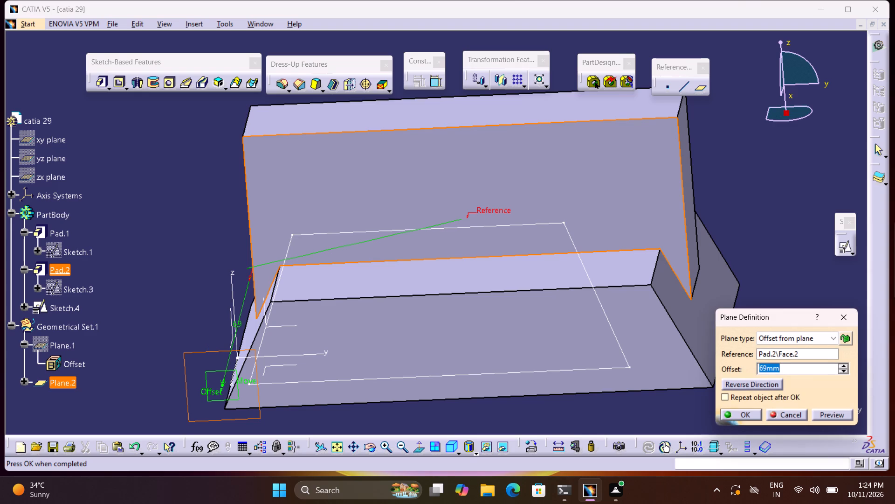
pyautogui.moveTo(221, 382); pyautogui.dragTo(243, 329)
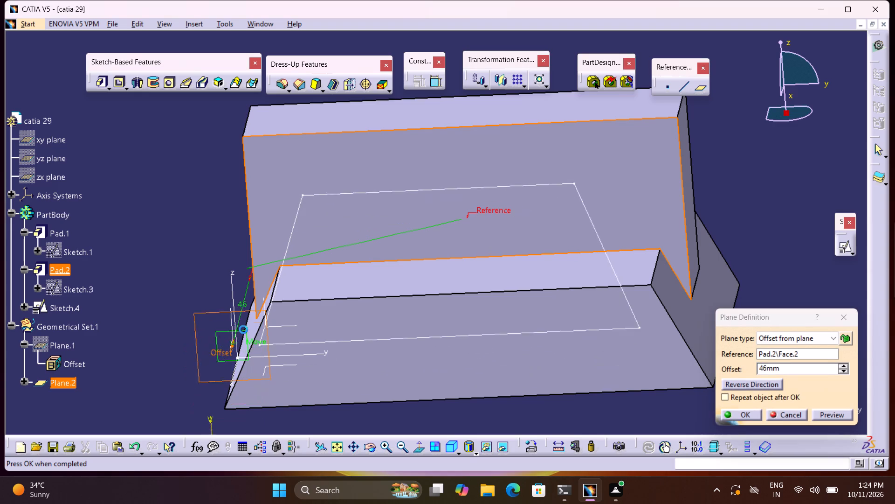
pyautogui.moveTo(243, 329); pyautogui.dragTo(280, 273)
pyautogui.moveTo(565, 319); pyautogui.dragTo(407, 315, button='middle')
pyautogui.moveTo(517, 307); pyautogui.dragTo(407, 315, button='right')
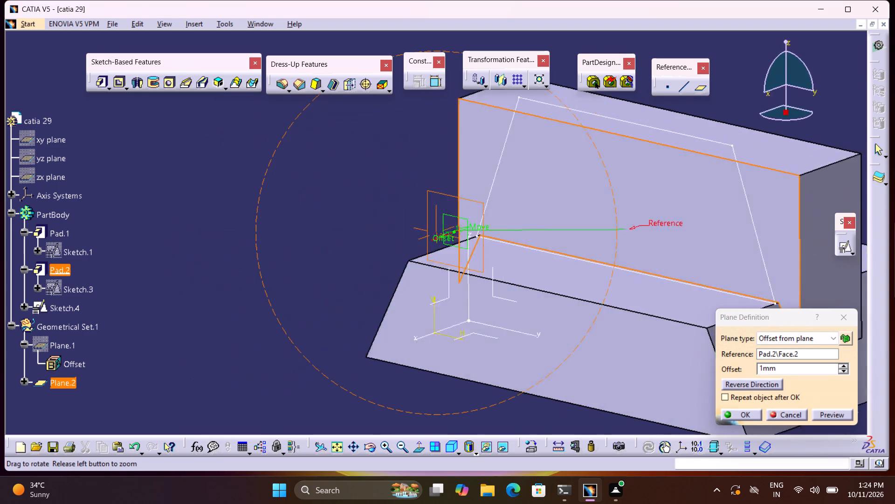
pyautogui.moveTo(407, 315); pyautogui.dragTo(342, 320, button='right')
pyautogui.moveTo(407, 315); pyautogui.dragTo(342, 320, button='middle')
pyautogui.middleClick(342, 320)
pyautogui.moveTo(650, 241); pyautogui.dragTo(479, 238, button='middle')
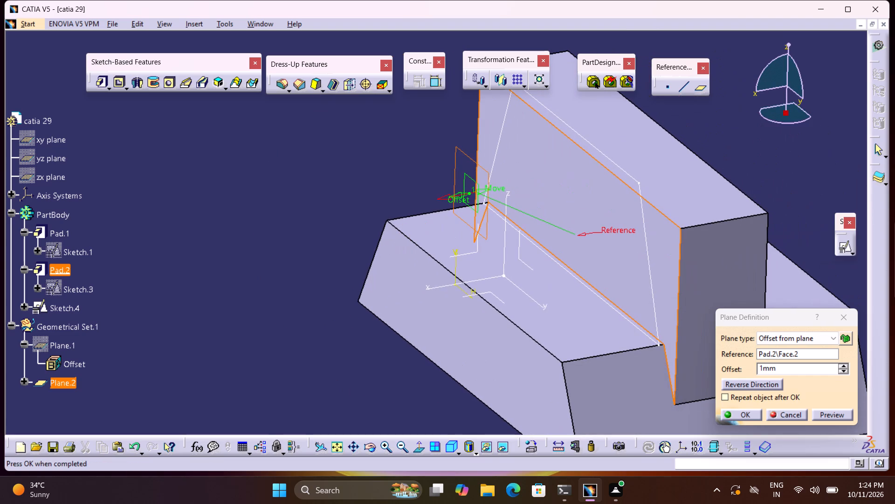
pyautogui.moveTo(469, 194); pyautogui.dragTo(464, 193)
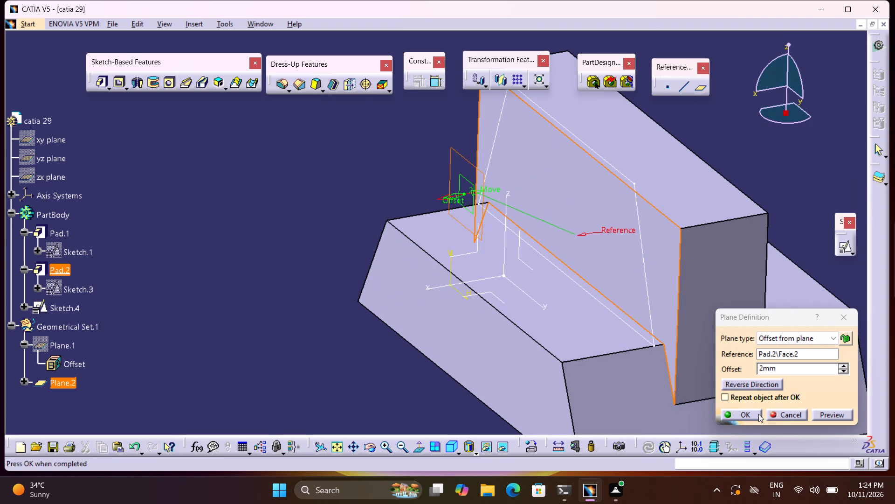
pyautogui.click(757, 417)
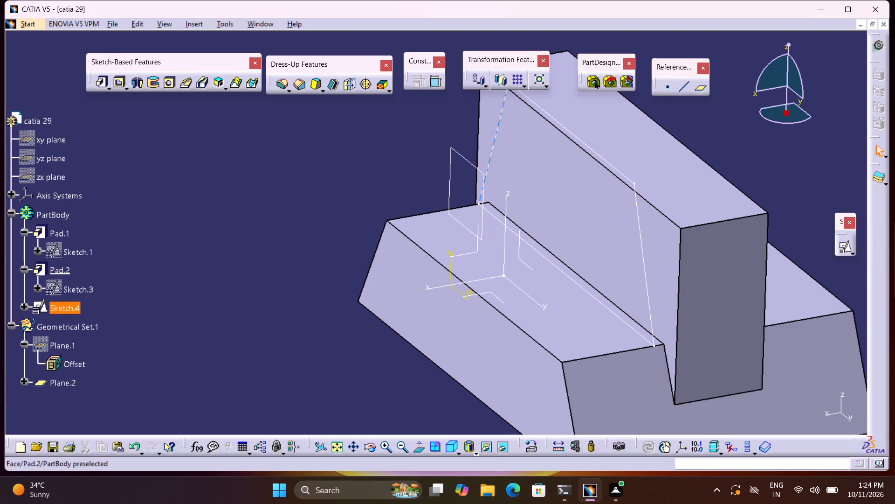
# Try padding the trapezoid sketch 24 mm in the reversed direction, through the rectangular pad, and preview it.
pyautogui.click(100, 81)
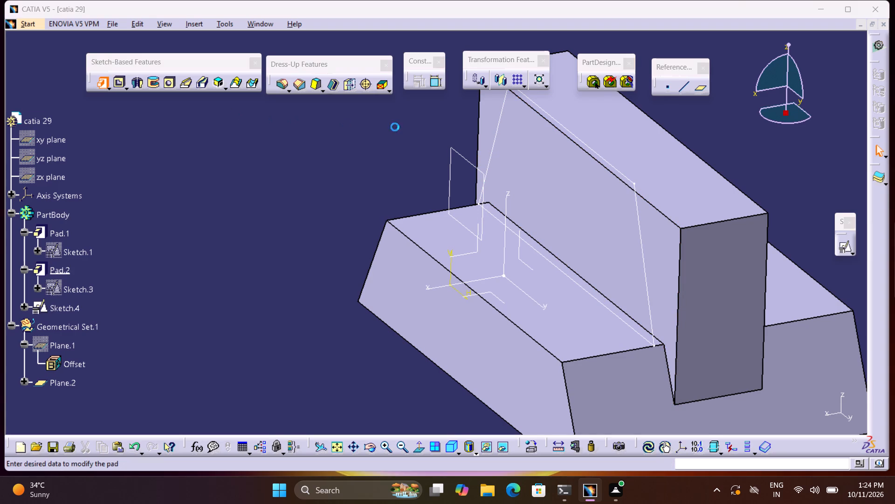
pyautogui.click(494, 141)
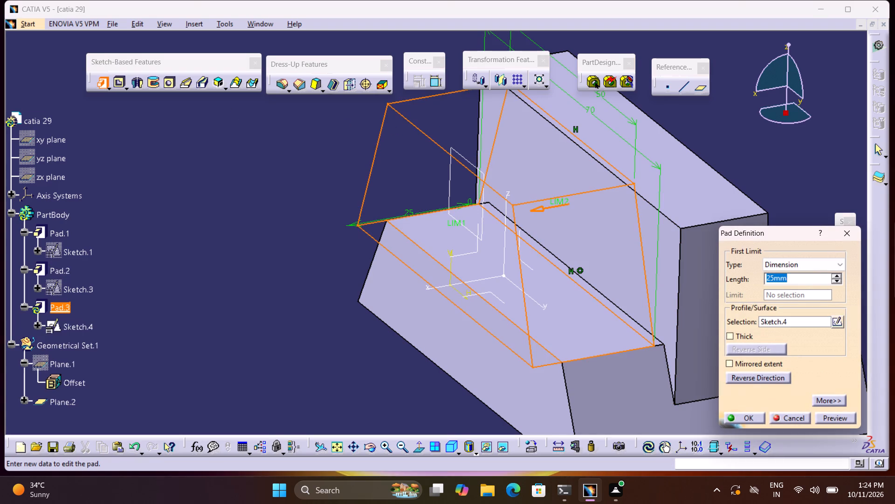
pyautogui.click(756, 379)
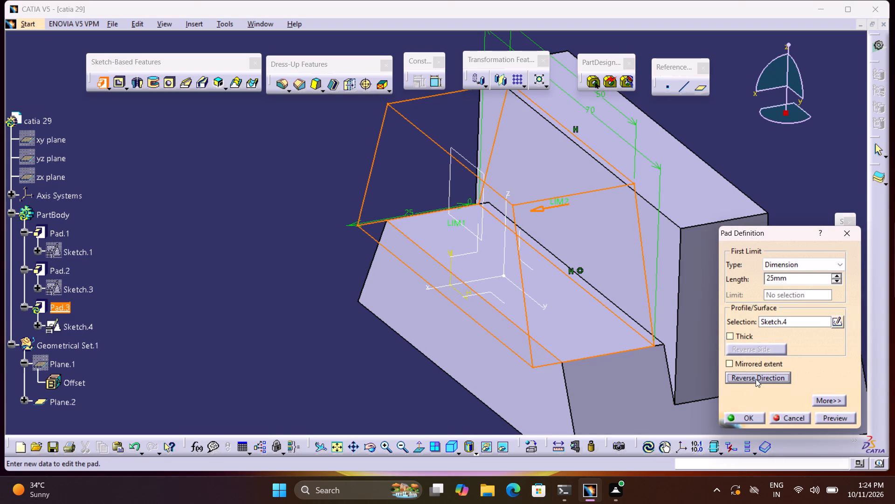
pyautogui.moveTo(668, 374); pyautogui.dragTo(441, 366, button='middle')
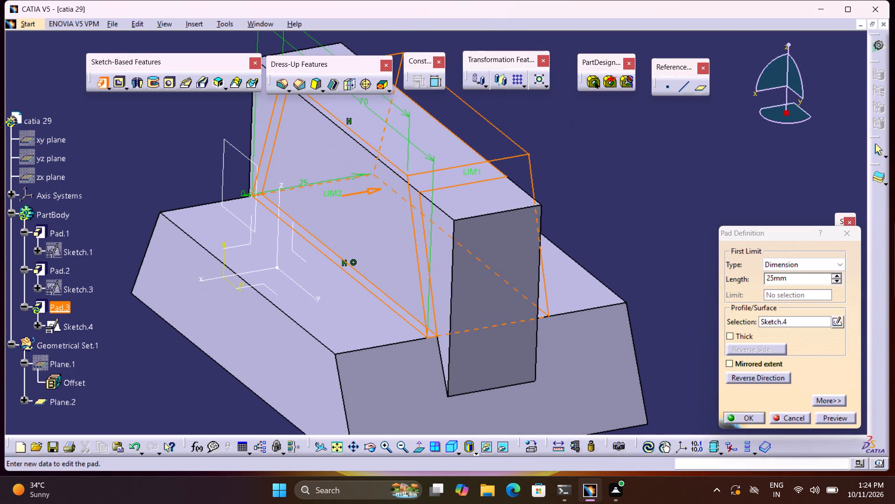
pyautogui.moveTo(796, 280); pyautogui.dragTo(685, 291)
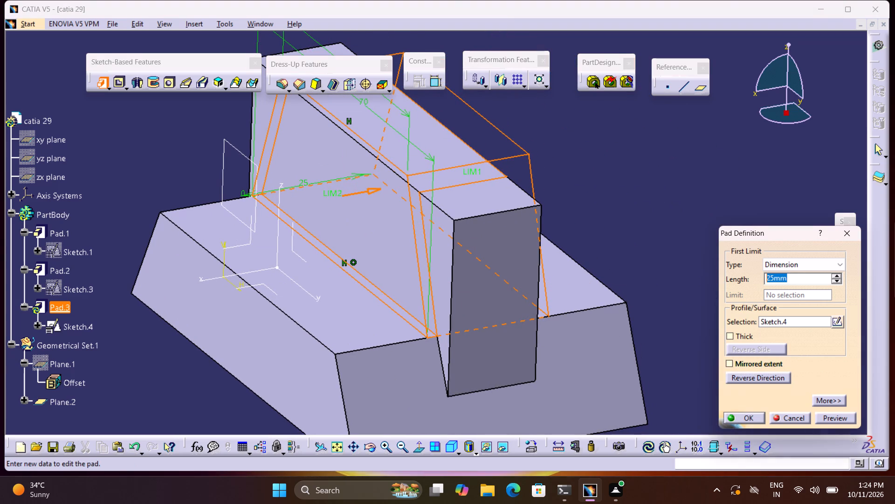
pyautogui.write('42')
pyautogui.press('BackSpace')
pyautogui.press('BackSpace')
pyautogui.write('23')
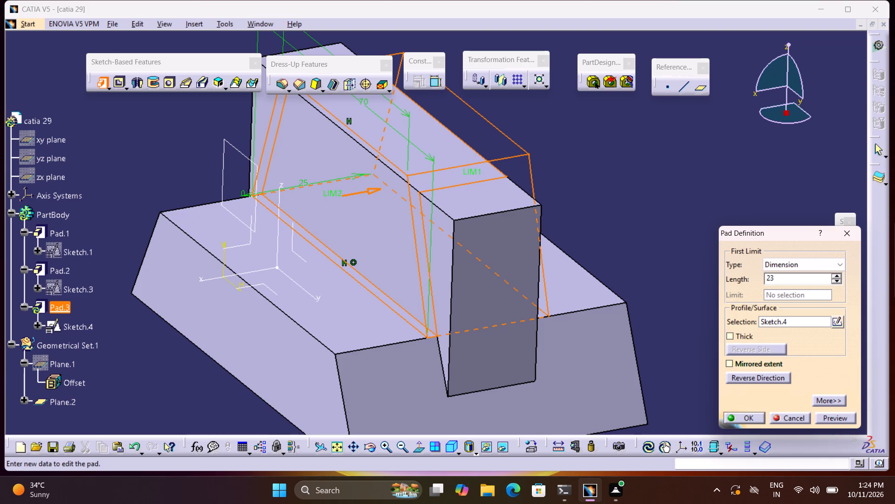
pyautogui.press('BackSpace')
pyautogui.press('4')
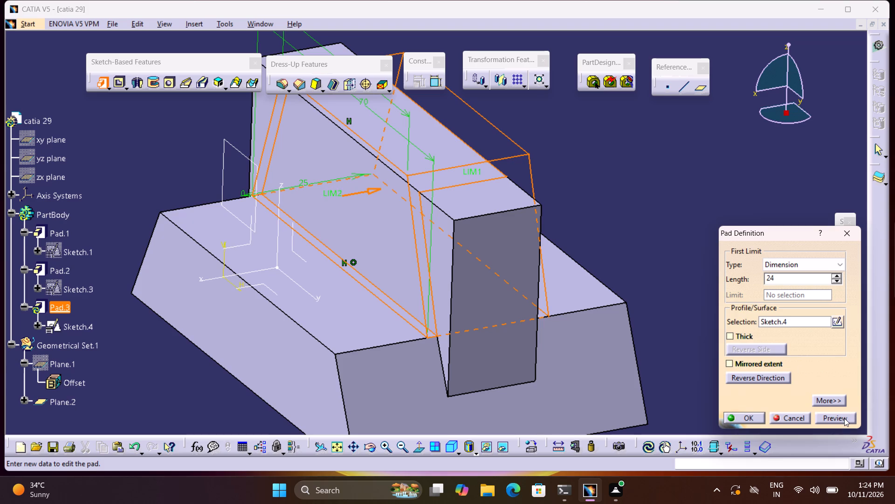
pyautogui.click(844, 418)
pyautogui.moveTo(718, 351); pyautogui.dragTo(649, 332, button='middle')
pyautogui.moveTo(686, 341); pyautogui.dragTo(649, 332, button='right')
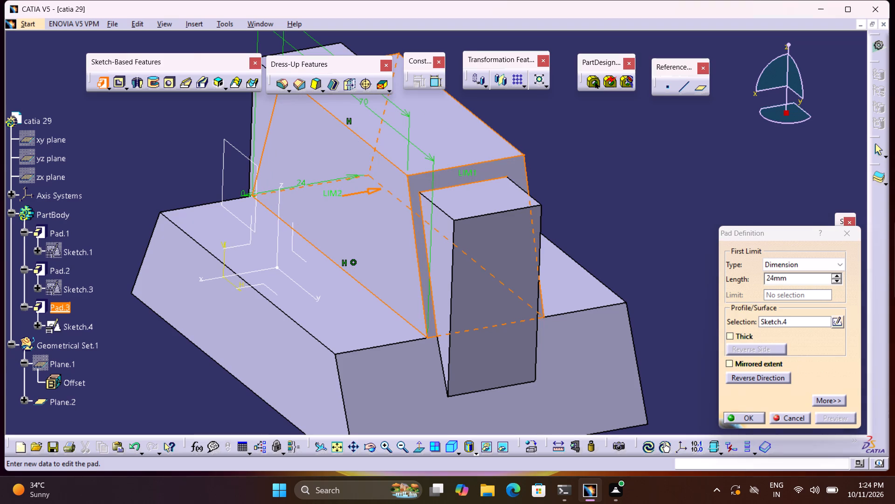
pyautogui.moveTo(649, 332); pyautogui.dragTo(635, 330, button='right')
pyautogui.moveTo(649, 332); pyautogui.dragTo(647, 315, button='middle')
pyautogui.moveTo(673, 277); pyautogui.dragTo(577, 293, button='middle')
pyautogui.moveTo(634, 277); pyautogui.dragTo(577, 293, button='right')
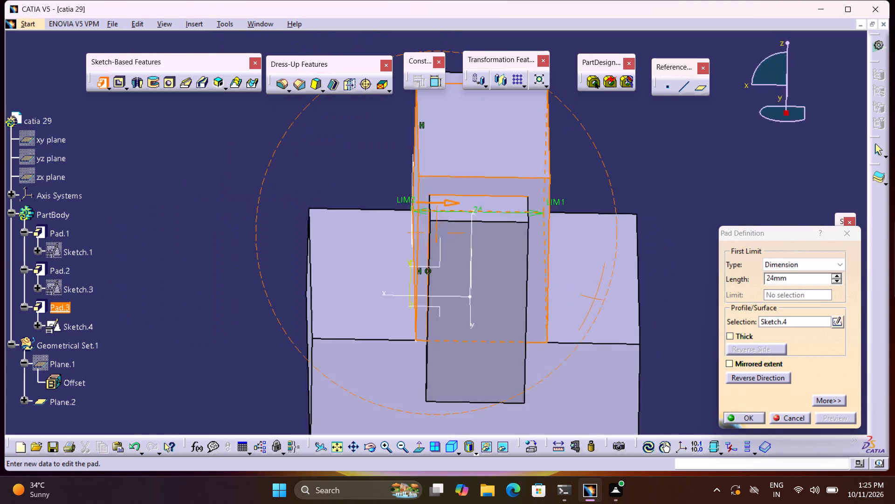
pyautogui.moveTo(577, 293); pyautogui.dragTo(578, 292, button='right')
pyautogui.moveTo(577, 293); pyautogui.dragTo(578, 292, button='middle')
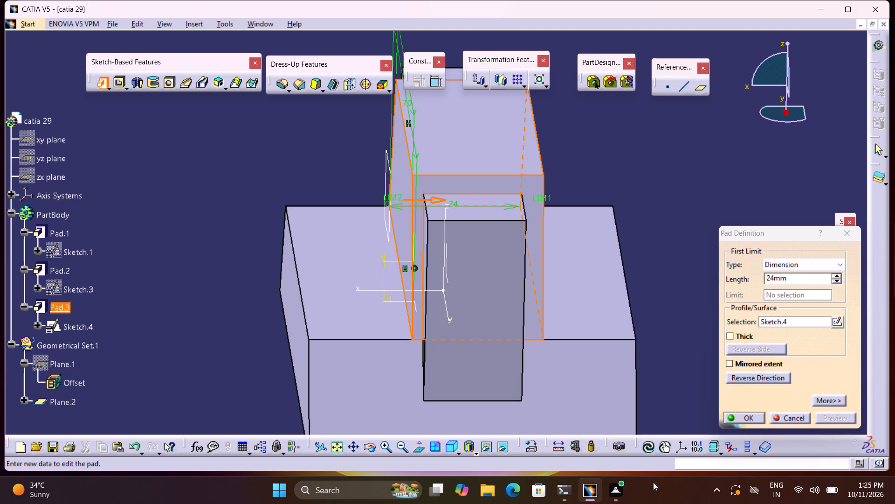
# Measure the distance between the trapezoid sketch's slanted side and the adjacent vertical edge of the rectangular pad.
pyautogui.click(562, 444)
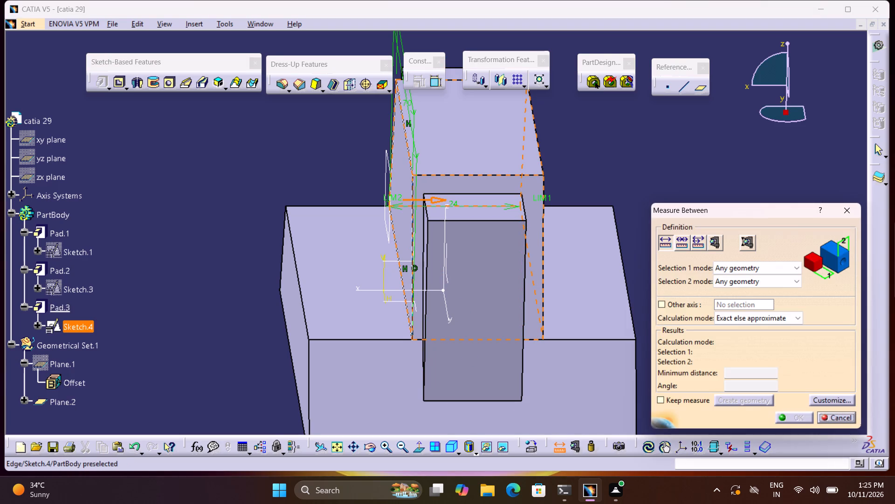
pyautogui.click(413, 250)
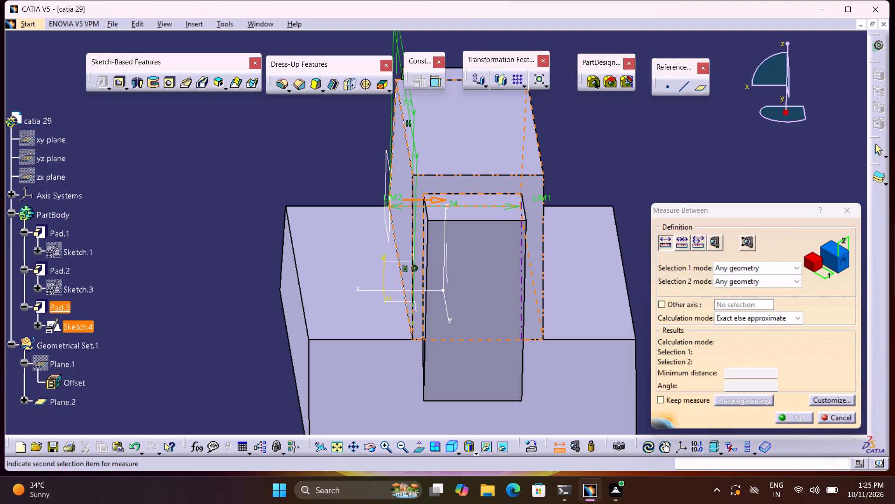
pyautogui.click(428, 258)
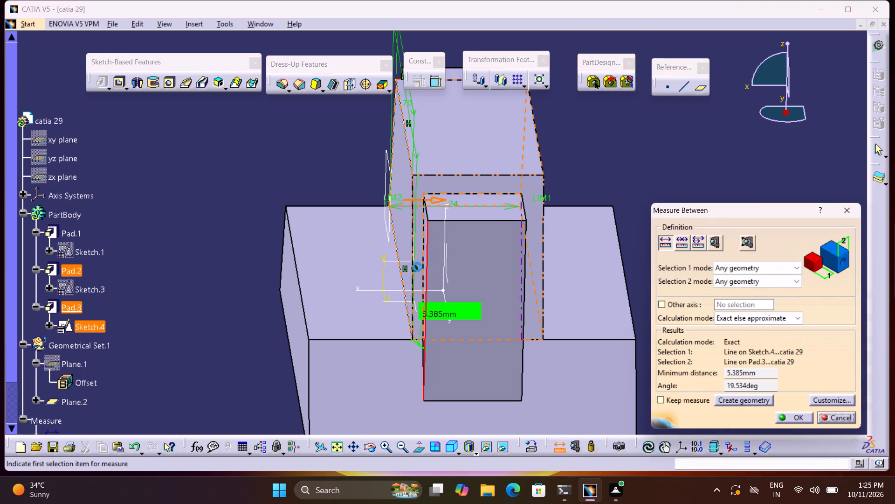
pyautogui.click(824, 418)
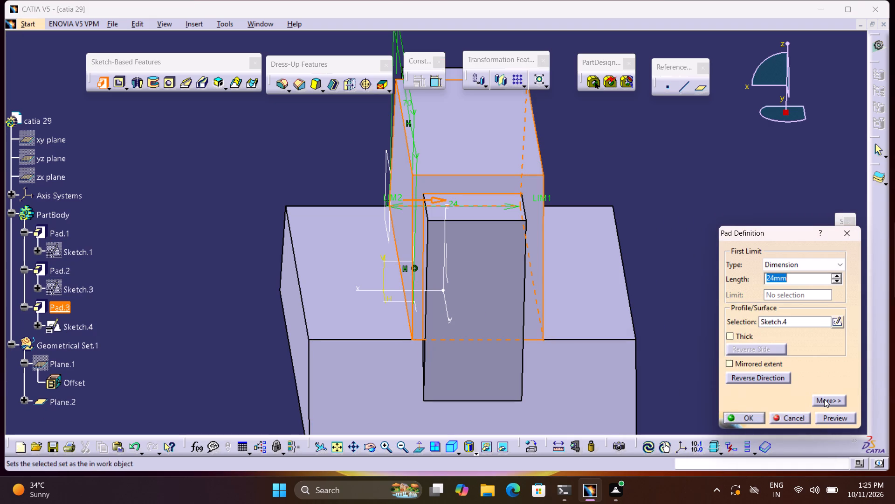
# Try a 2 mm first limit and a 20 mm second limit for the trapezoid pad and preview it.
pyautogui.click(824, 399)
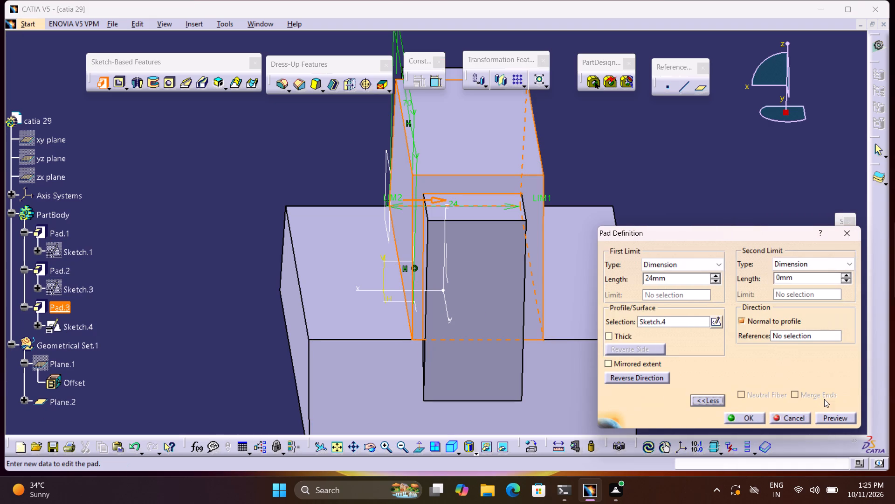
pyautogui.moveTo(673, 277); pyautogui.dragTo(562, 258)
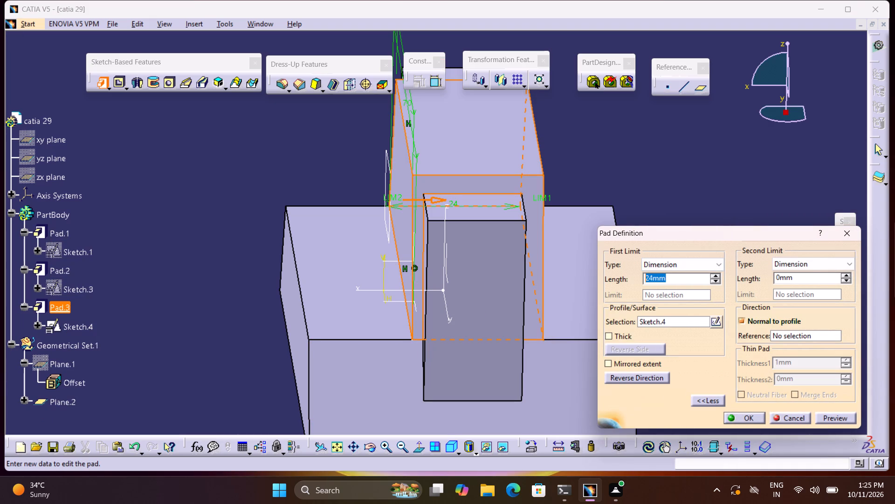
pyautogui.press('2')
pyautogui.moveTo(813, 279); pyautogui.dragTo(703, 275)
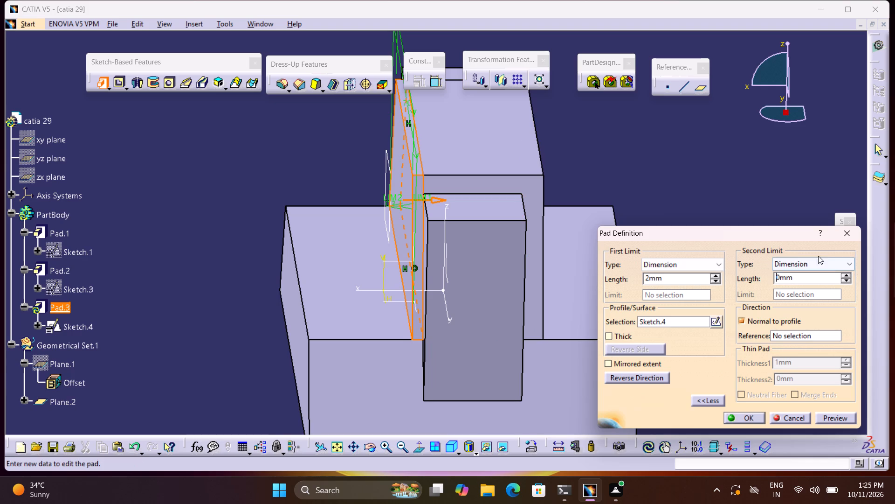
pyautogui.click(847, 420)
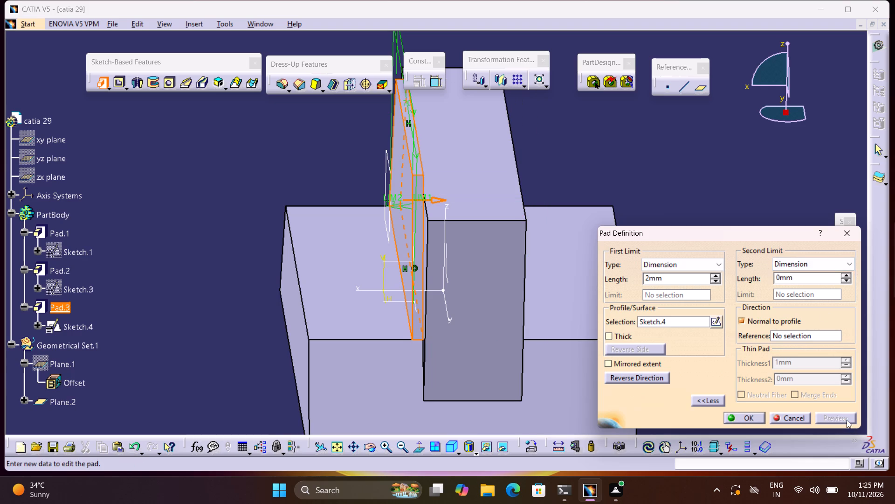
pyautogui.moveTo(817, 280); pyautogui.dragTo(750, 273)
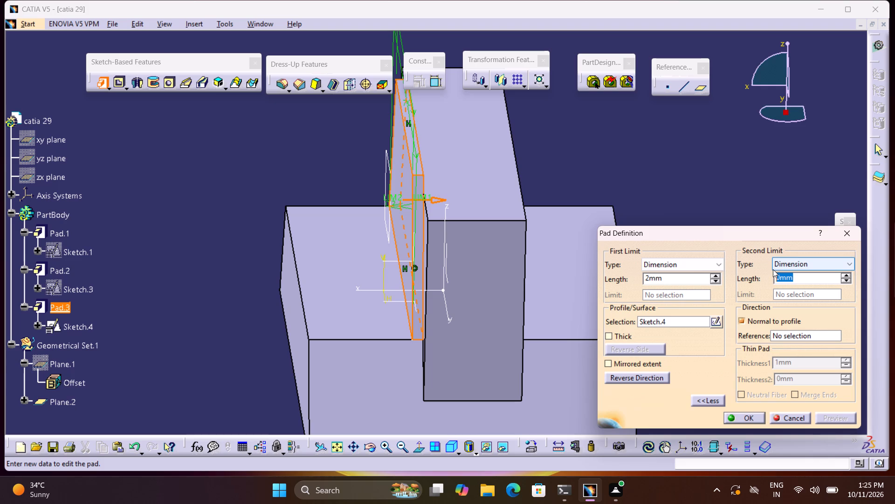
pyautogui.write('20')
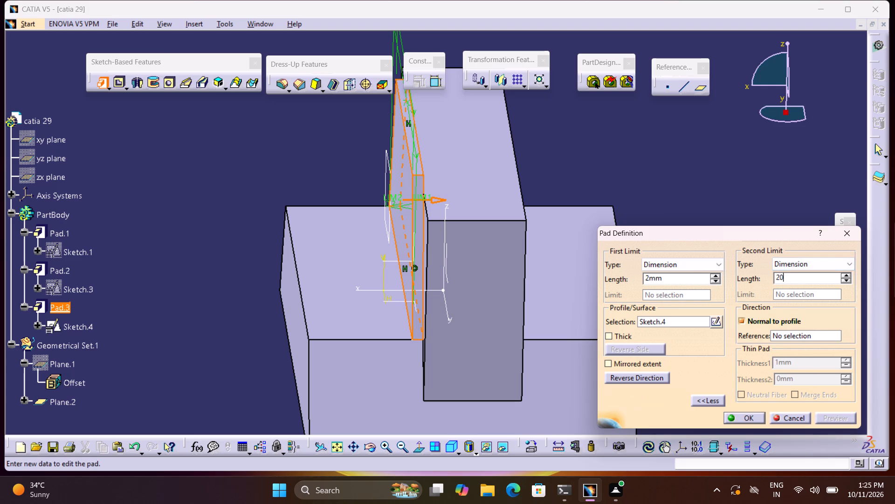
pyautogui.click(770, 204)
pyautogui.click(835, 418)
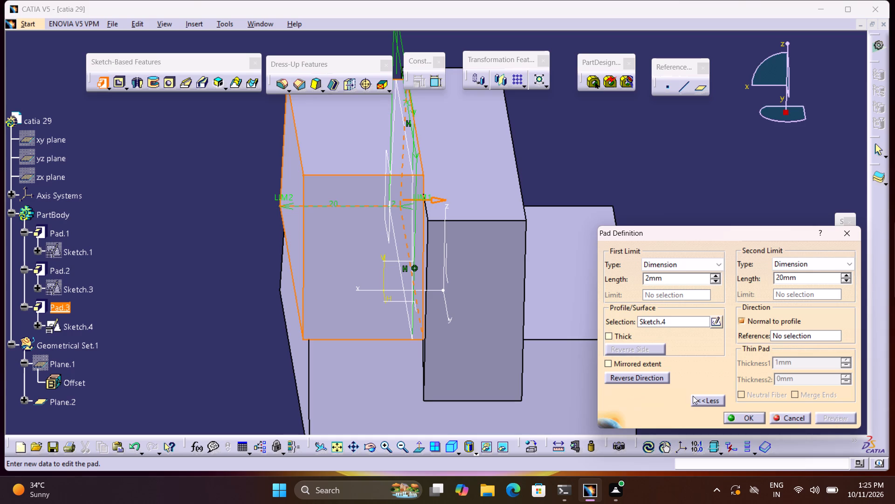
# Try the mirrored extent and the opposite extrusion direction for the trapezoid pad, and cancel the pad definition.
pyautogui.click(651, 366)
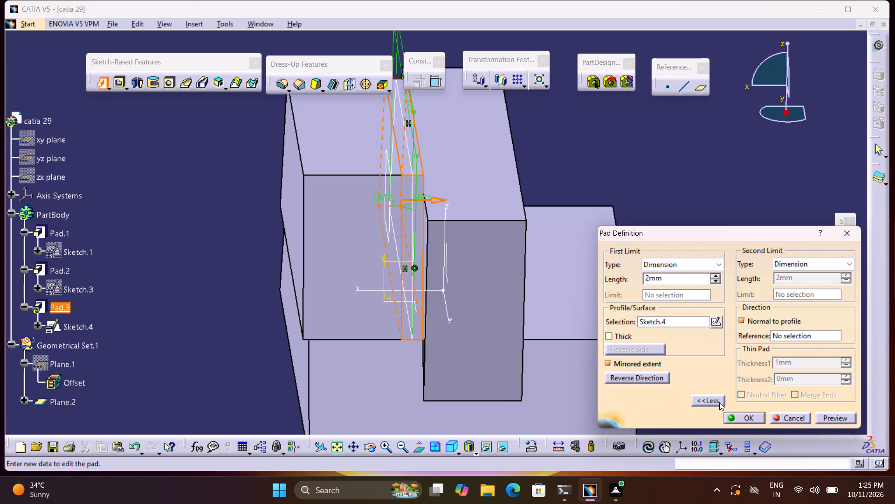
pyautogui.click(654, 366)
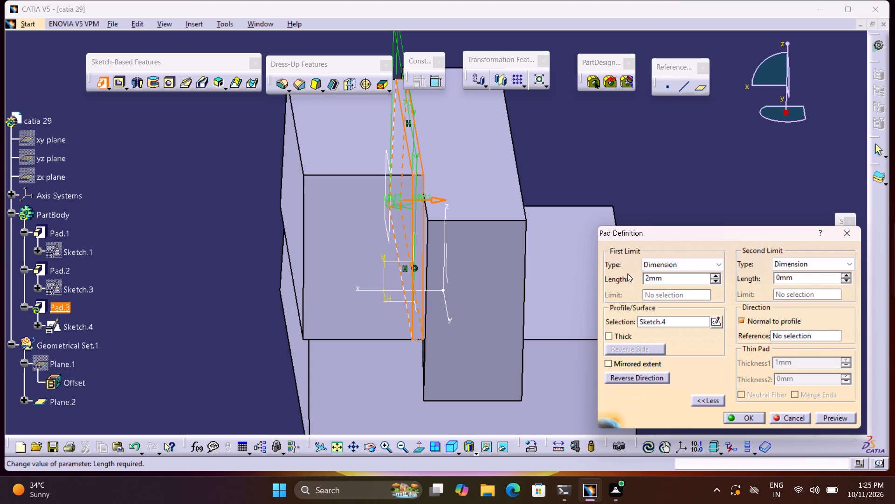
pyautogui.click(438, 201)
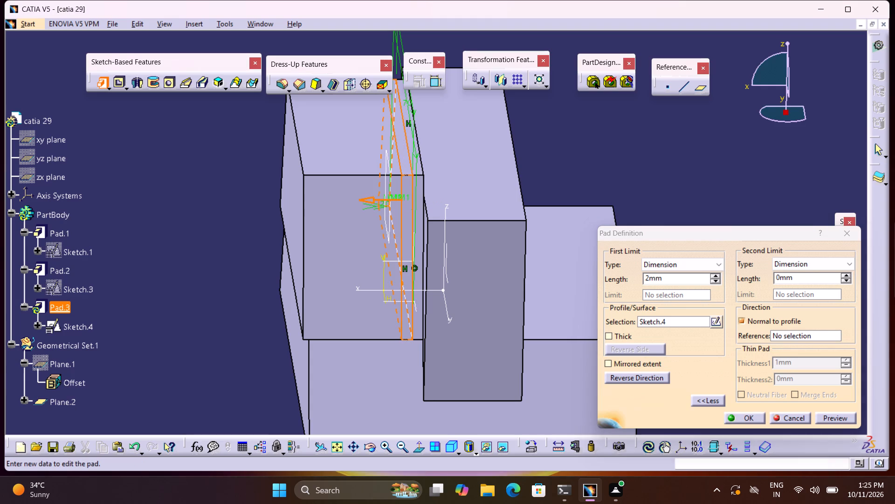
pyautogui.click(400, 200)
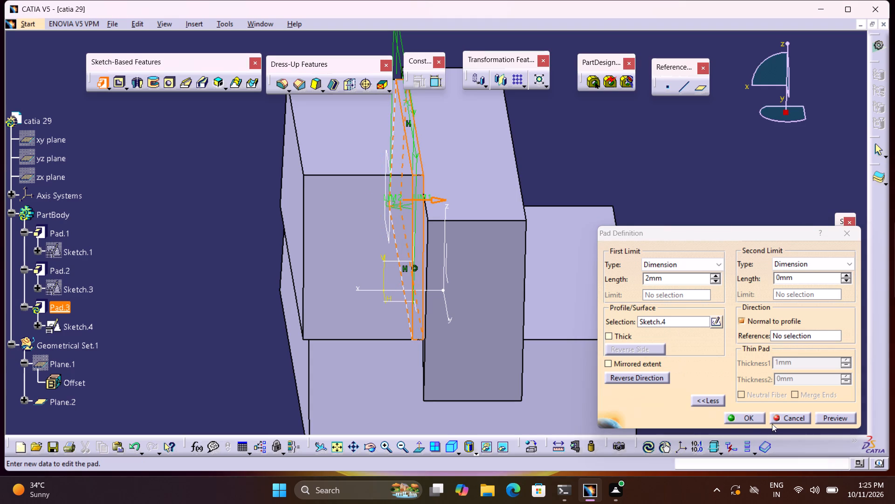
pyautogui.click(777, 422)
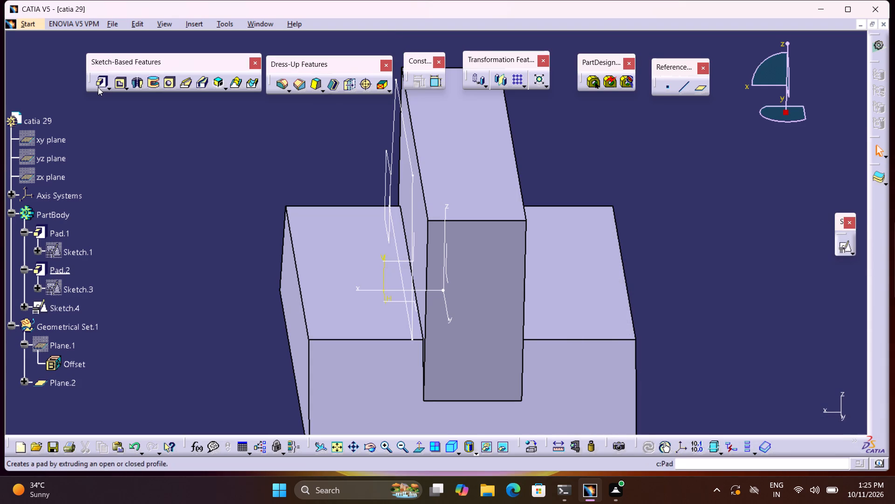
# Pad the trapezoid sketch with a 2 mm first limit and a 20 mm second limit running through the rectangular pad, and preview it.
pyautogui.click(97, 86)
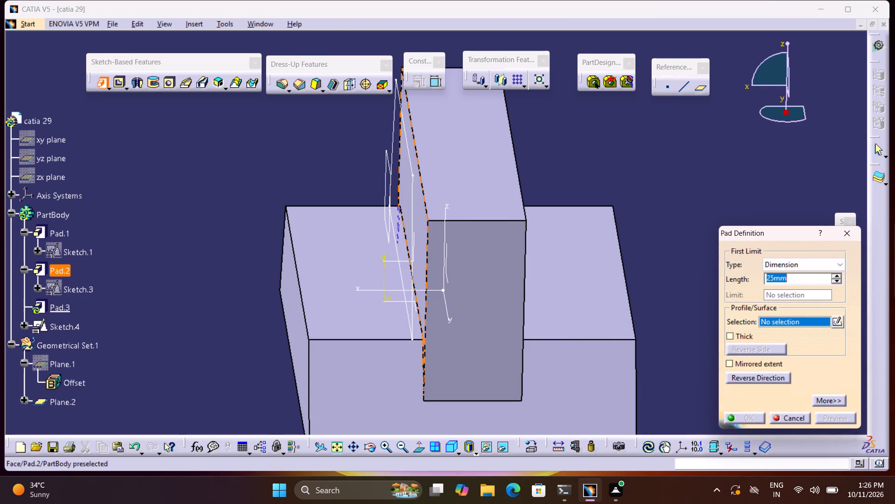
pyautogui.click(412, 210)
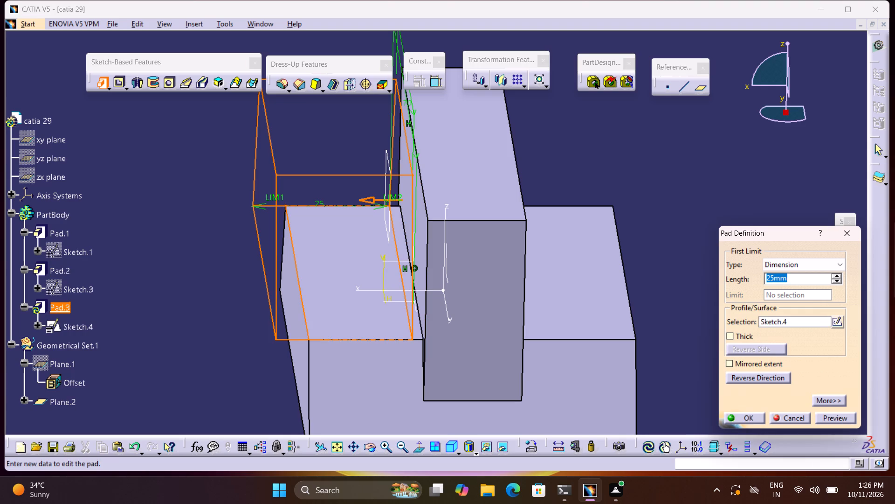
pyautogui.click(832, 403)
pyautogui.click(646, 364)
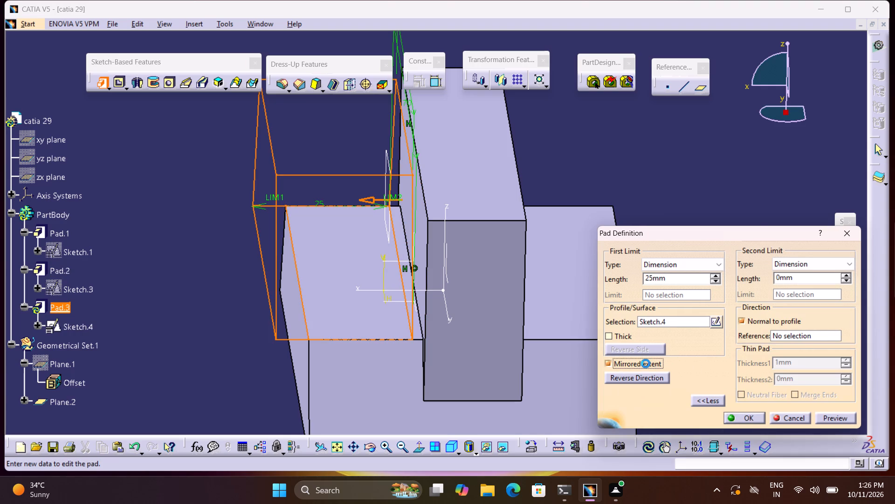
pyautogui.click(646, 364)
pyautogui.click(646, 376)
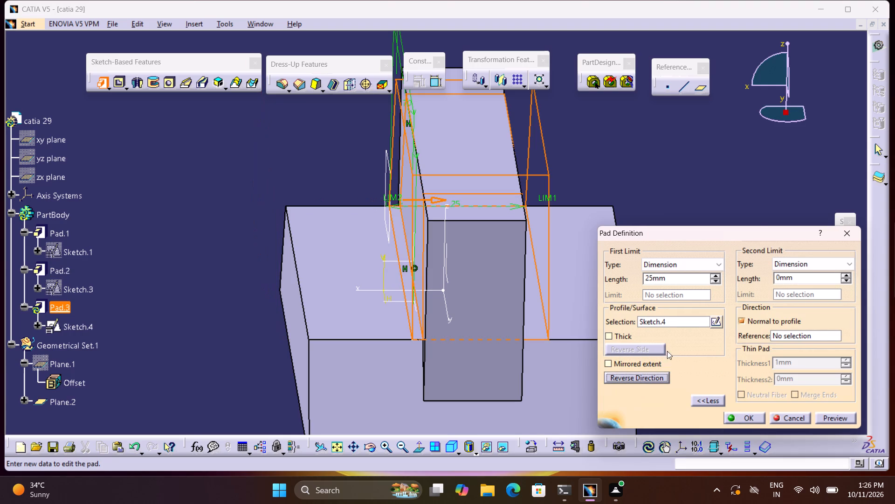
pyautogui.moveTo(688, 279); pyautogui.dragTo(595, 292)
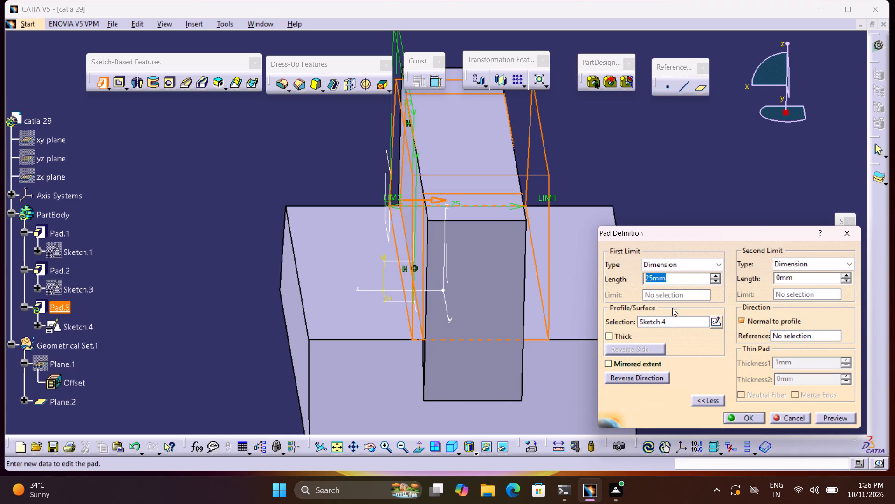
pyautogui.press('2')
pyautogui.moveTo(823, 280); pyautogui.dragTo(740, 291)
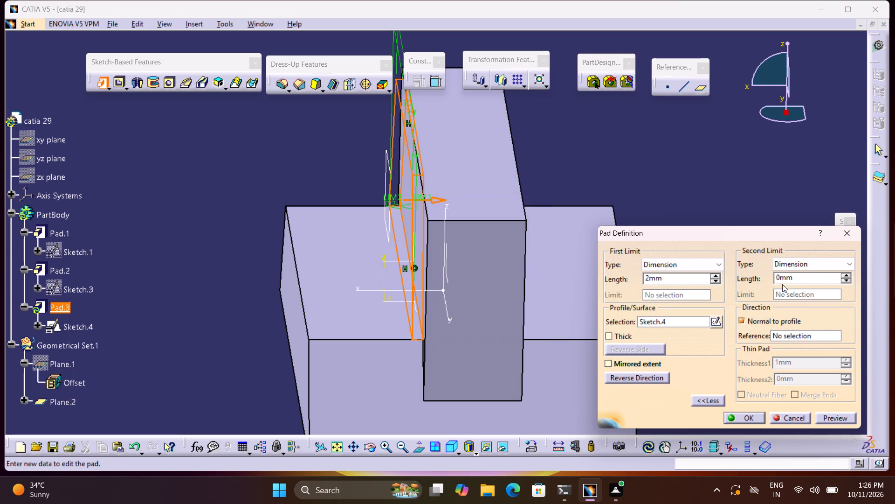
pyautogui.moveTo(798, 279); pyautogui.dragTo(757, 276)
pyautogui.press('2')
pyautogui.press('0')
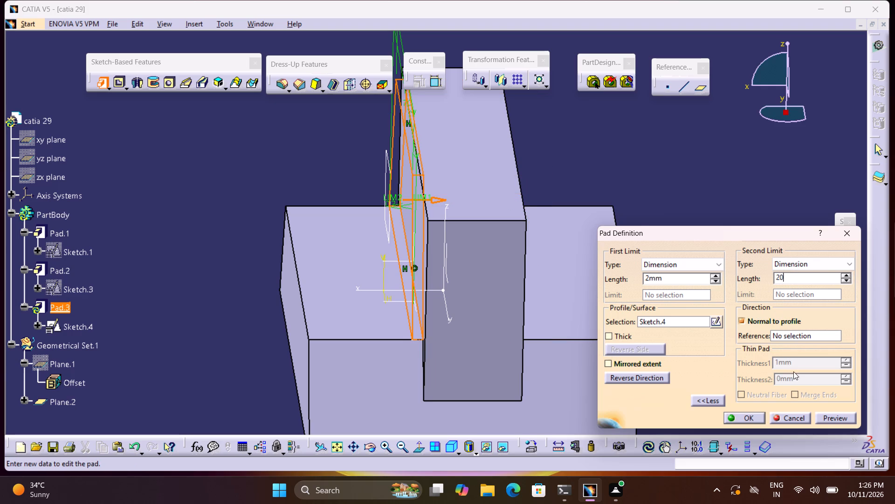
pyautogui.click(836, 416)
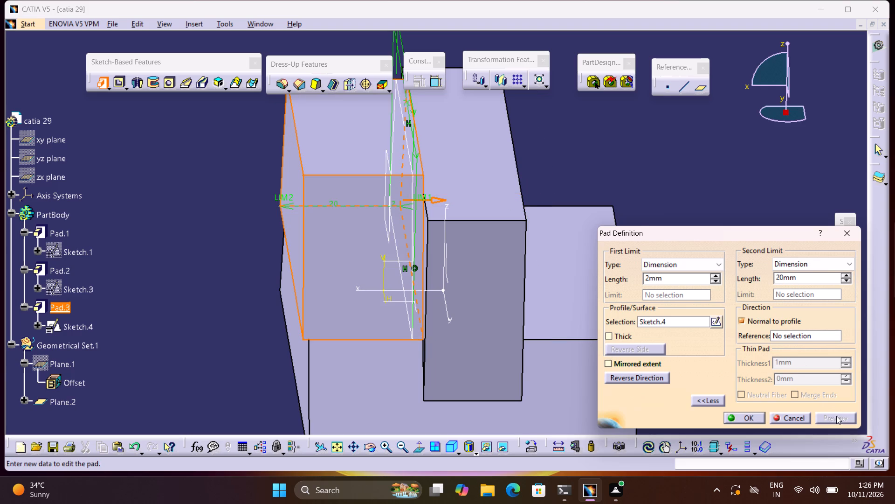
pyautogui.click(645, 375)
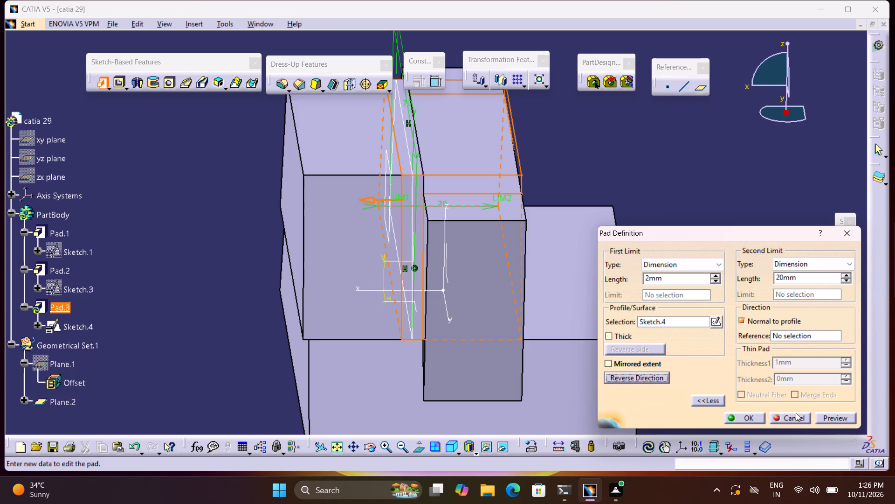
pyautogui.click(824, 418)
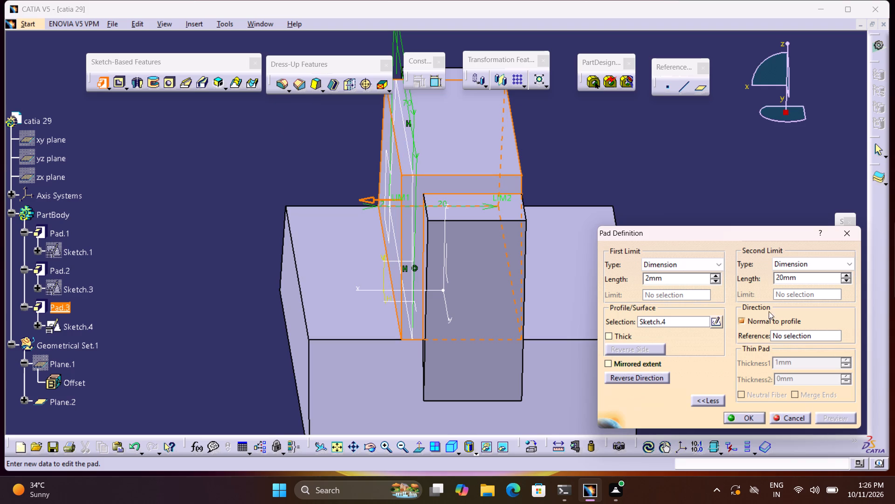
# Set the trapezoid pad's second limit to 22 mm and preview the change.
pyautogui.moveTo(739, 202); pyautogui.dragTo(692, 218, button='middle')
pyautogui.moveTo(710, 206); pyautogui.dragTo(688, 217, button='right')
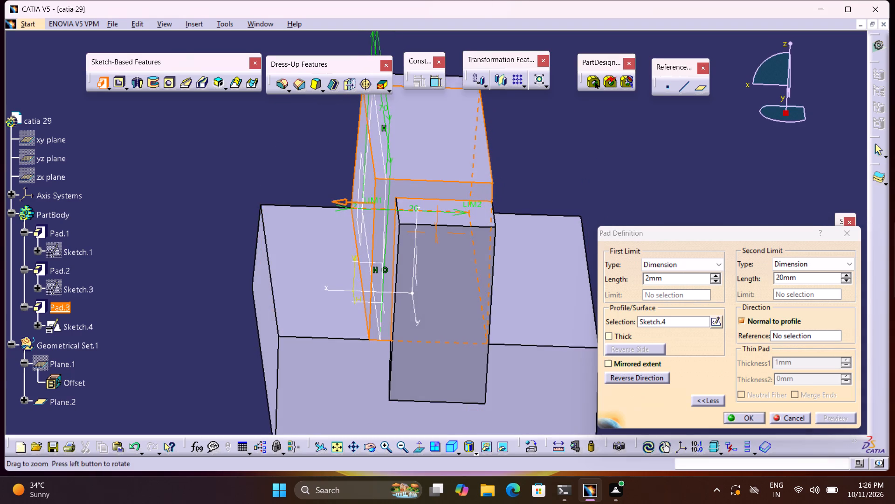
pyautogui.moveTo(692, 218); pyautogui.dragTo(579, 234, button='middle')
pyautogui.moveTo(688, 218); pyautogui.dragTo(628, 224, button='right')
pyautogui.moveTo(609, 223); pyautogui.dragTo(579, 234, button='right')
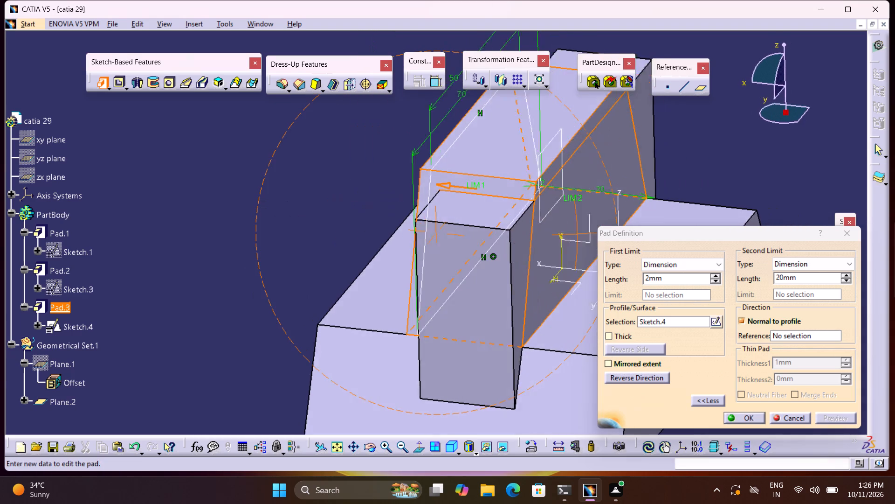
pyautogui.moveTo(579, 234); pyautogui.dragTo(589, 234, button='right')
pyautogui.moveTo(579, 234); pyautogui.dragTo(592, 234, button='middle')
pyautogui.moveTo(803, 279); pyautogui.dragTo(737, 274)
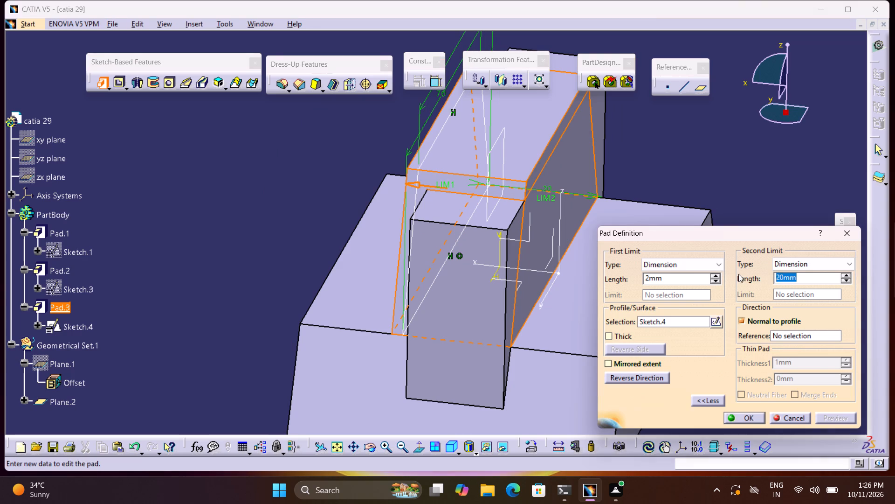
pyautogui.press('2')
pyautogui.press('2')
pyautogui.click(784, 186)
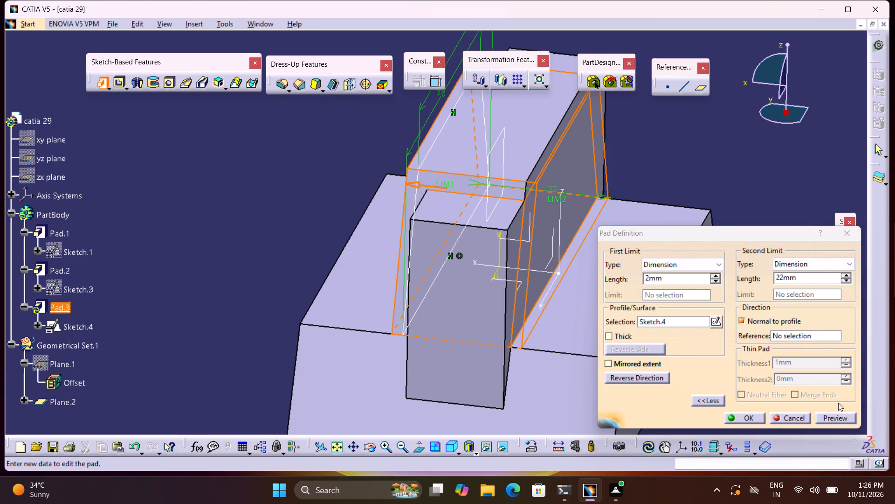
pyautogui.click(840, 413)
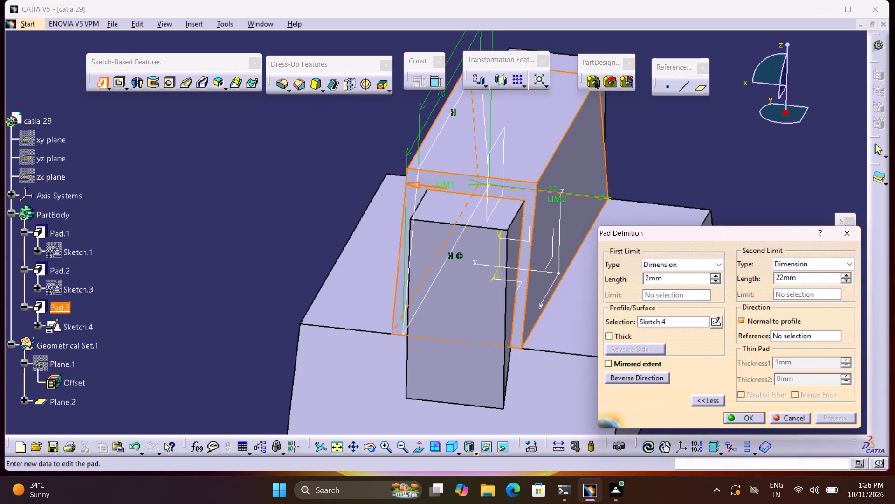
# Reduce the trapezoid pad's first limit to 1 mm, preview it and accept the pad.
pyautogui.moveTo(547, 317); pyautogui.dragTo(580, 316, button='middle')
pyautogui.moveTo(563, 320); pyautogui.dragTo(580, 316, button='right')
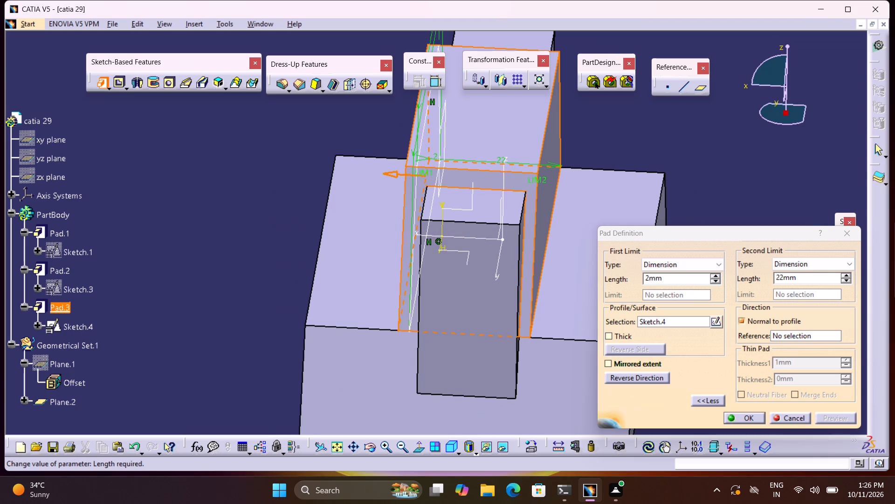
pyautogui.moveTo(684, 280); pyautogui.dragTo(600, 276)
pyautogui.press('1')
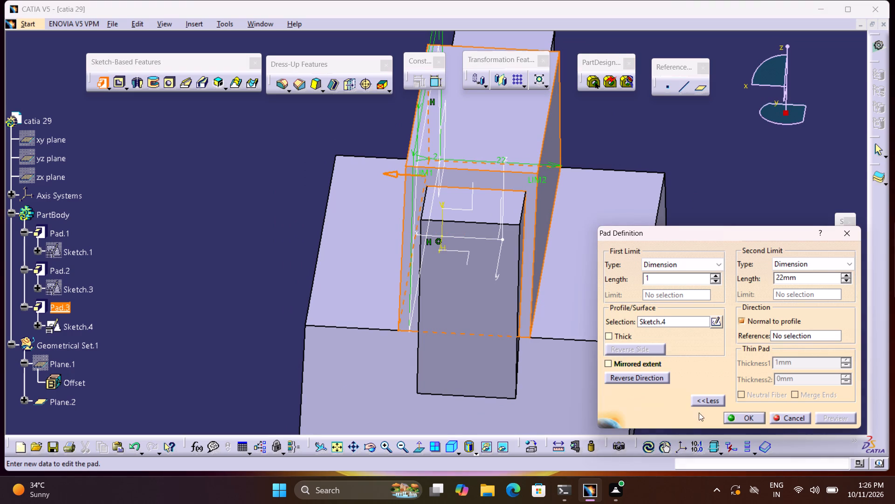
pyautogui.click(590, 389)
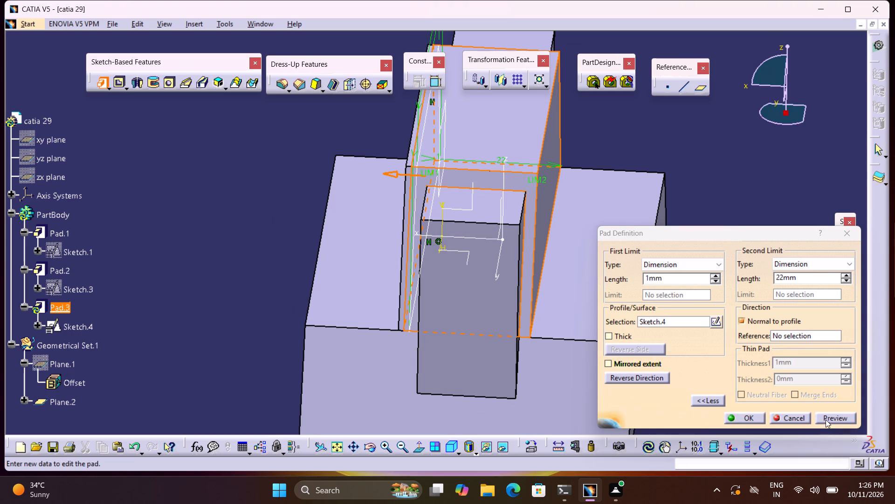
pyautogui.click(826, 420)
pyautogui.click(733, 420)
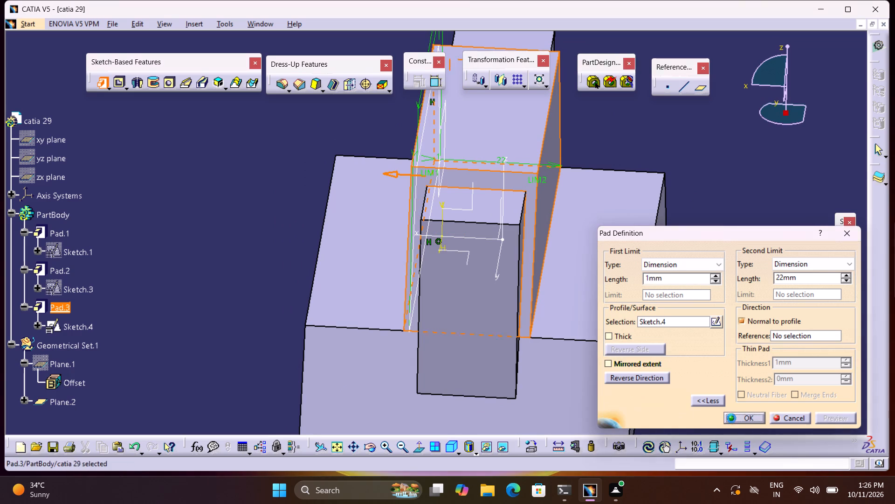
pyautogui.click(710, 391)
# Examine the trapezoid pad against the rectangular pad and the base block from several angles and in isometric view.
pyautogui.moveTo(715, 385); pyautogui.dragTo(795, 351, button='middle')
pyautogui.moveTo(765, 361); pyautogui.dragTo(795, 351, button='right')
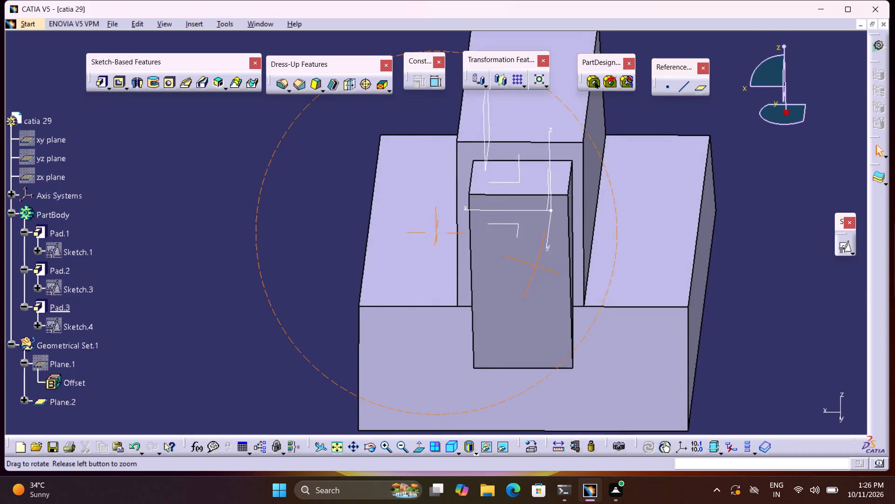
pyautogui.moveTo(795, 351); pyautogui.dragTo(811, 343, button='right')
pyautogui.moveTo(795, 351); pyautogui.dragTo(796, 343, button='middle')
pyautogui.moveTo(609, 286); pyautogui.dragTo(609, 280, button='middle')
pyautogui.moveTo(610, 286); pyautogui.dragTo(633, 283, button='right')
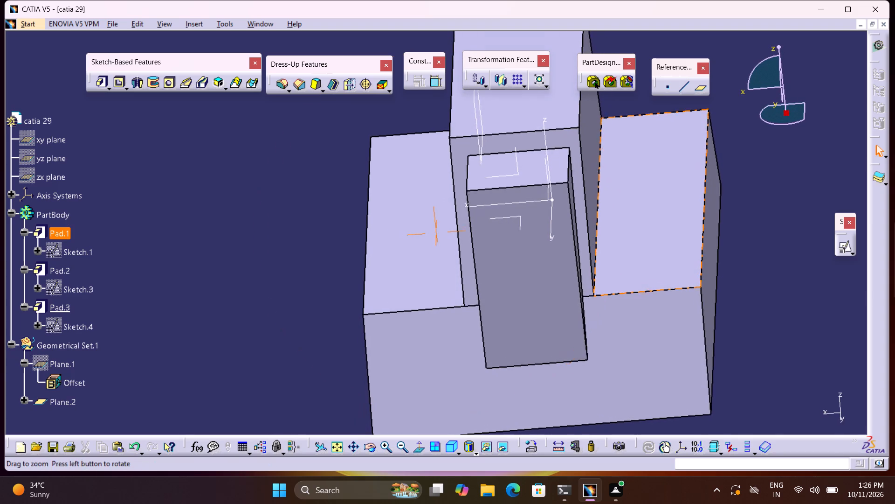
pyautogui.moveTo(609, 280); pyautogui.dragTo(584, 280, button='middle')
pyautogui.moveTo(503, 279); pyautogui.dragTo(522, 269, button='middle')
pyautogui.moveTo(515, 278); pyautogui.dragTo(522, 269, button='right')
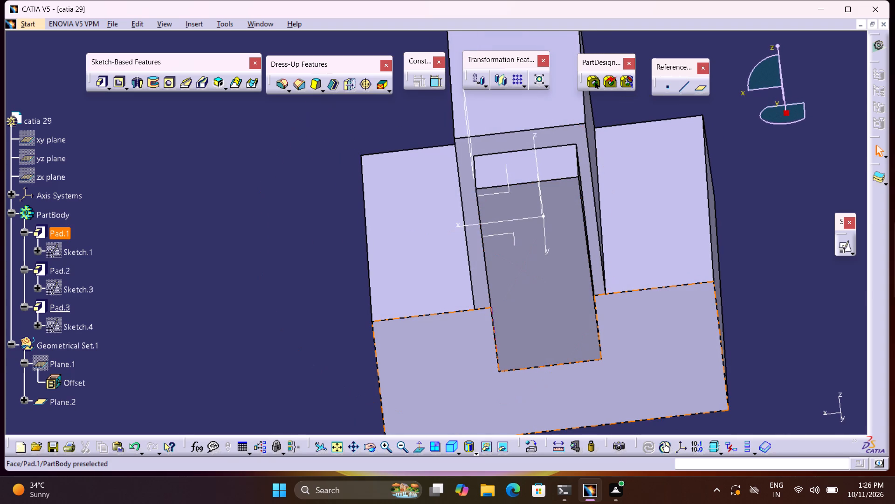
pyautogui.click(450, 448)
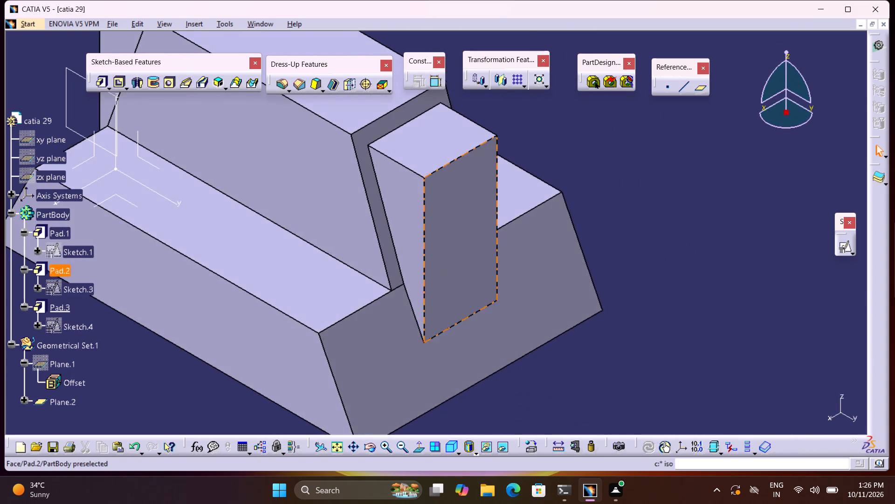
pyautogui.moveTo(365, 294); pyautogui.dragTo(627, 350, button='middle')
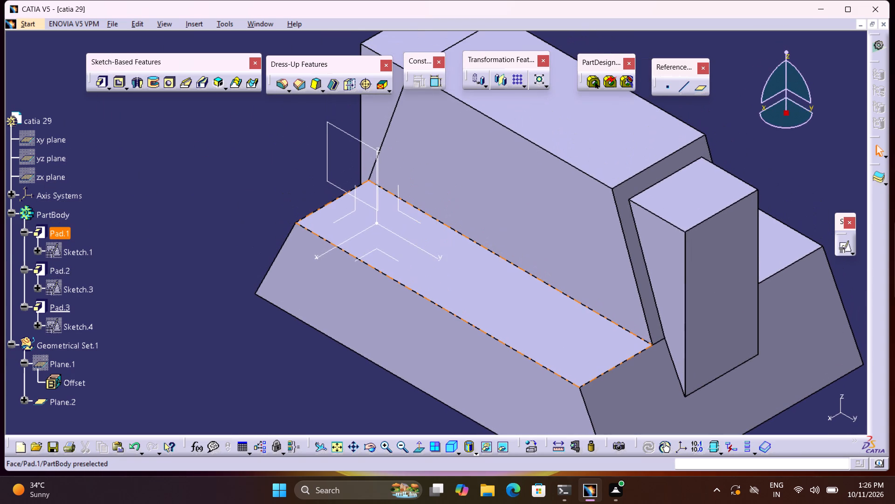
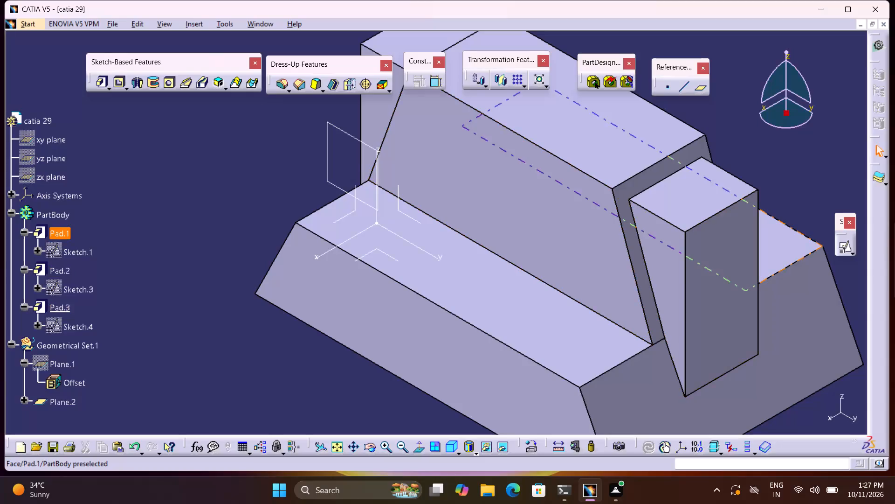
# Hide Plane.2.
pyautogui.rightClick(328, 144)
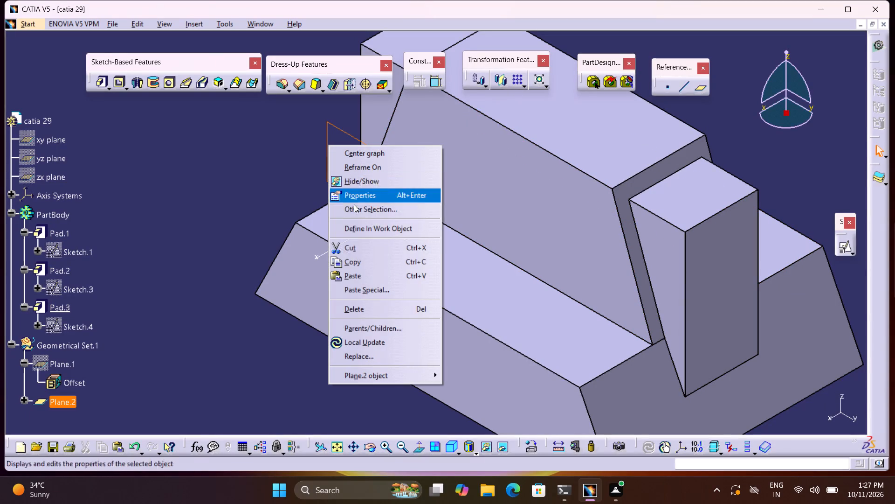
pyautogui.click(355, 167)
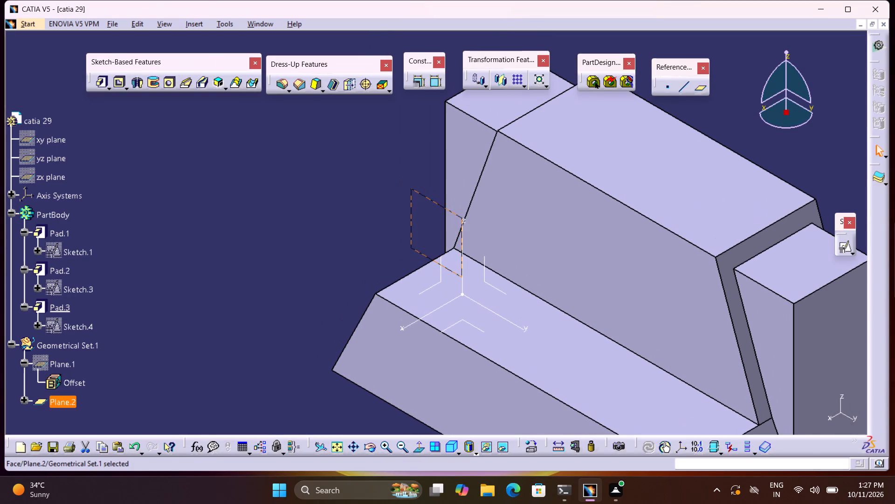
pyautogui.rightClick(410, 212)
pyautogui.click(416, 249)
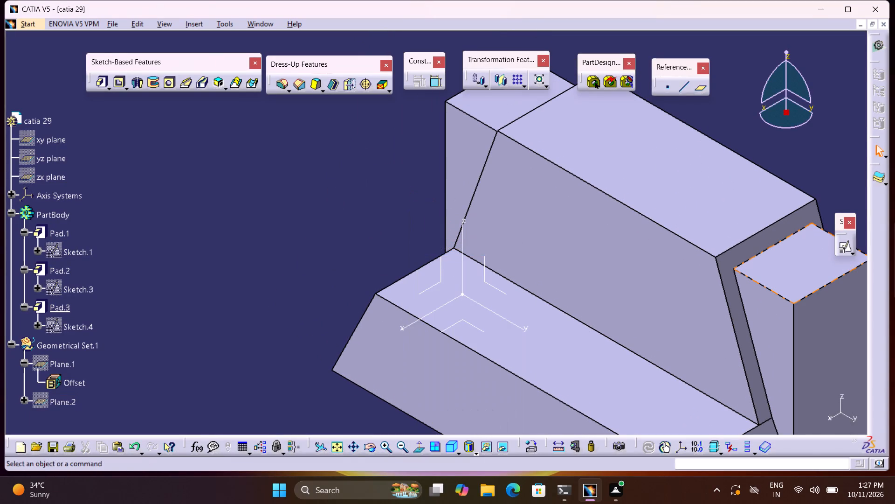
# Start a positioned sketch on the trapezoid pad's large trapezoidal face, keeping the implicit origin and orientation.
pyautogui.click(847, 243)
pyautogui.click(715, 275)
pyautogui.click(693, 272)
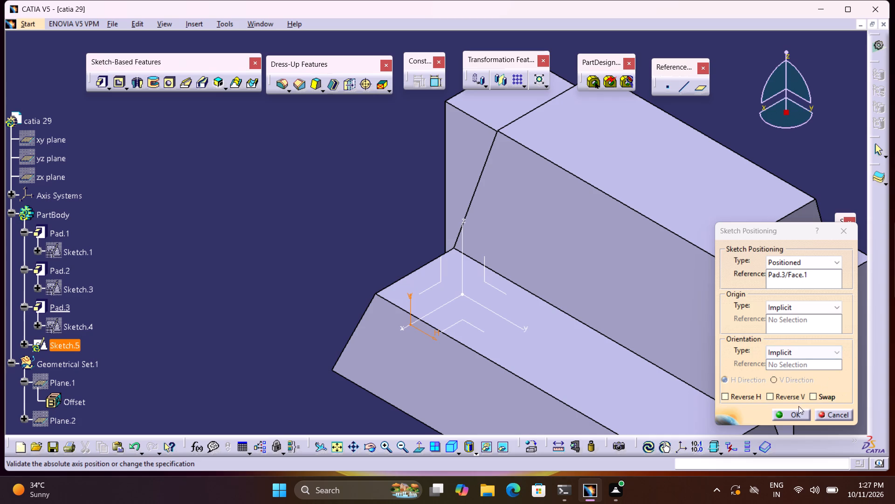
pyautogui.click(792, 416)
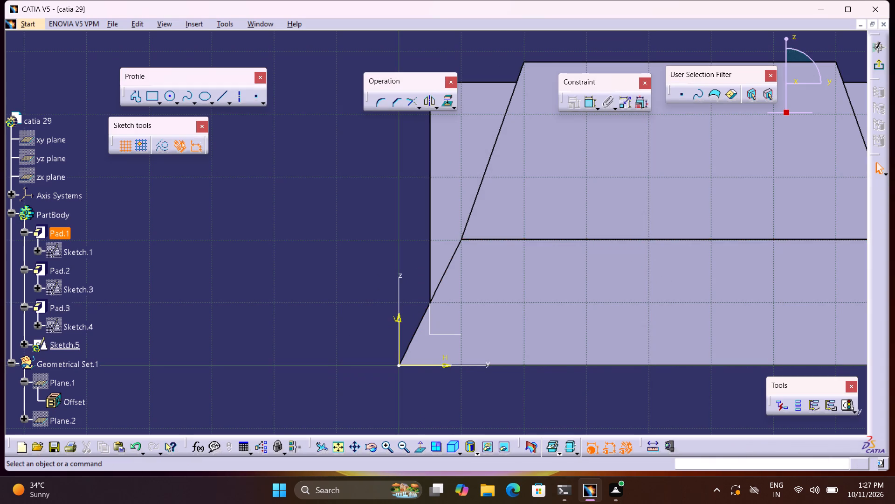
# Draw a circle about 23.4 mm in diameter, centred near the middle of the trapezoid face's top edge.
pyautogui.moveTo(773, 154); pyautogui.dragTo(614, 273, button='middle')
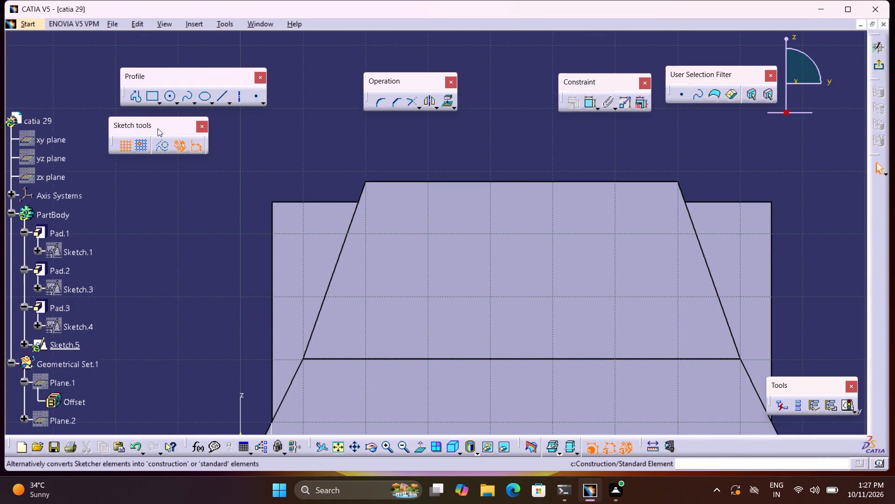
pyautogui.click(167, 97)
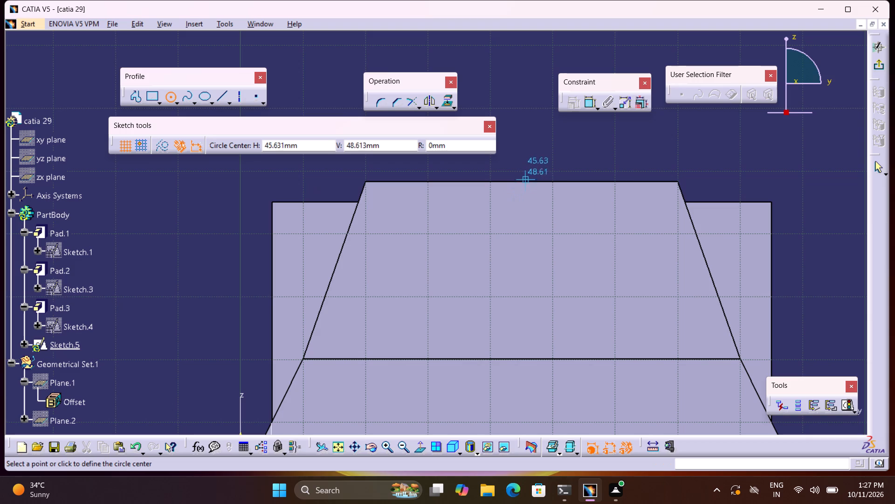
pyautogui.click(526, 182)
pyautogui.click(547, 254)
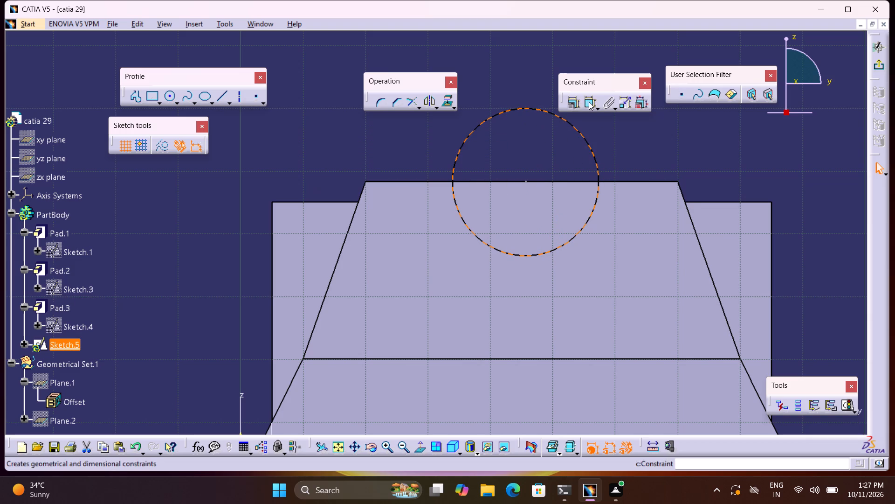
# Add a diameter dimension to the circle and set it to 40 mm.
pyautogui.click(588, 102)
pyautogui.click(662, 154)
pyautogui.doubleClick(668, 149)
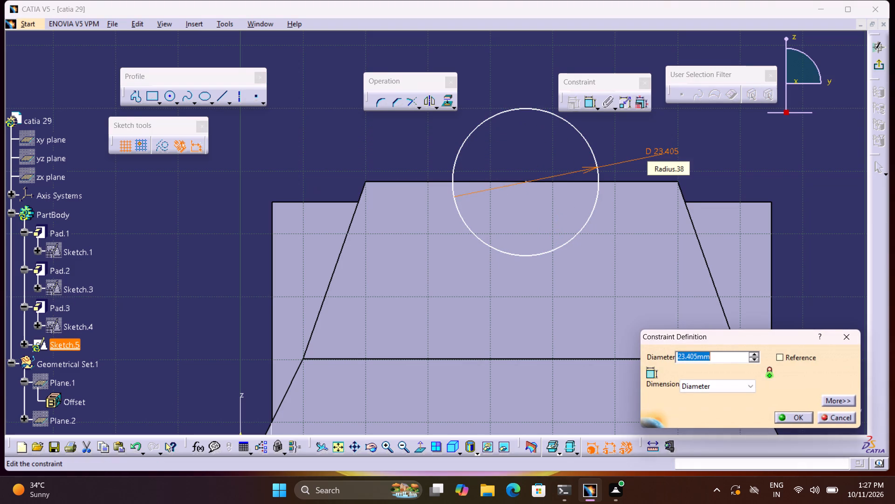
pyautogui.write('40')
pyautogui.press('Return')
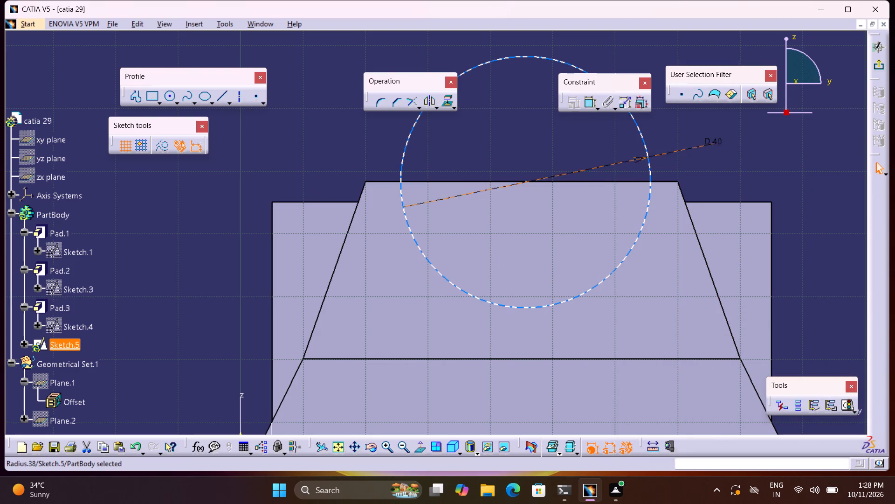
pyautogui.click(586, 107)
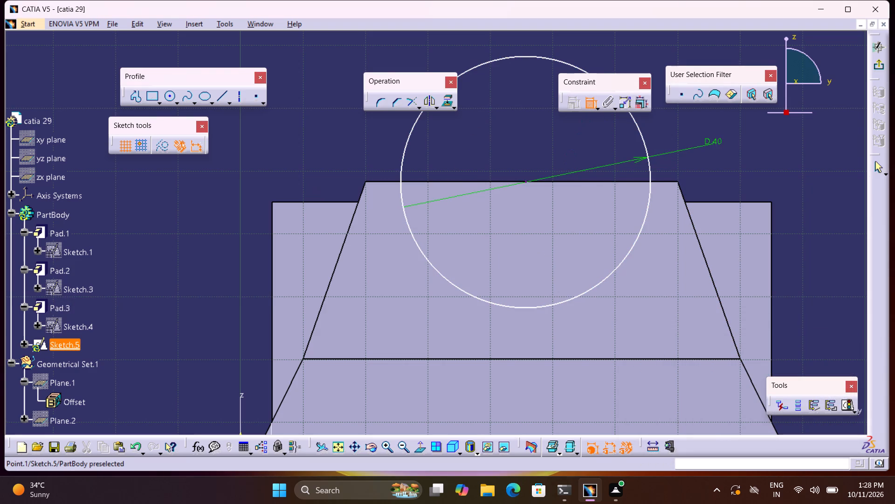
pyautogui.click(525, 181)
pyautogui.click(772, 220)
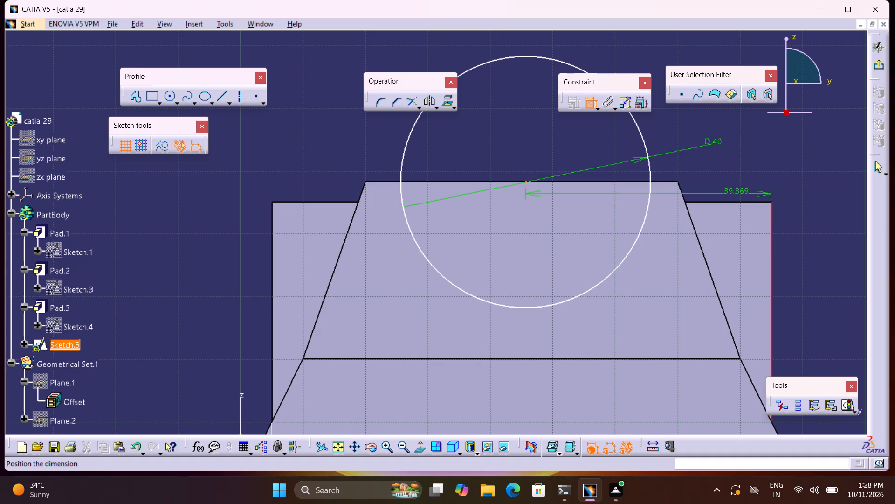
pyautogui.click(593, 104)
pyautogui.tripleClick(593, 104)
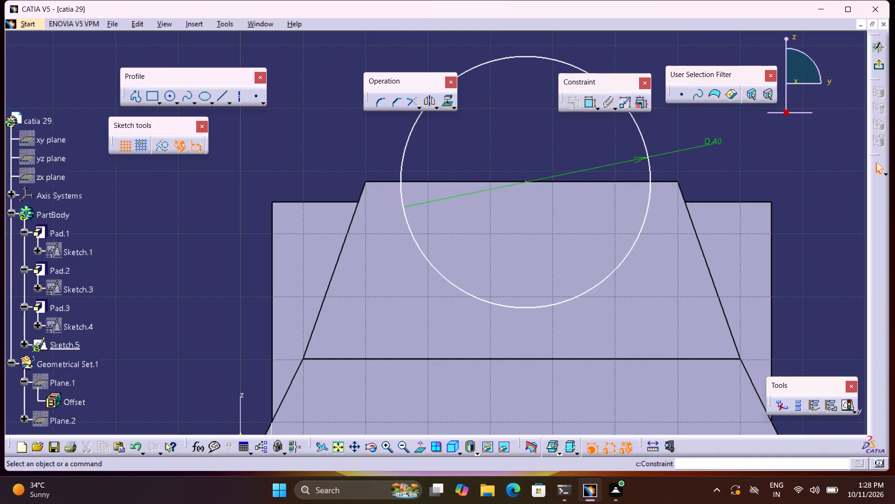
# Dimension the circle's centre horizontally from the trapezoid's top corner on the +Y side and set the distance to 25 mm.
pyautogui.click(527, 180)
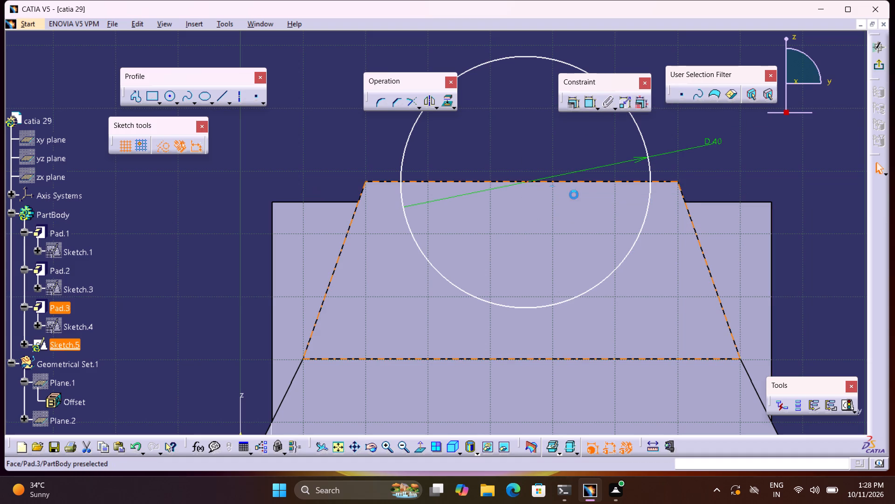
pyautogui.click(677, 182)
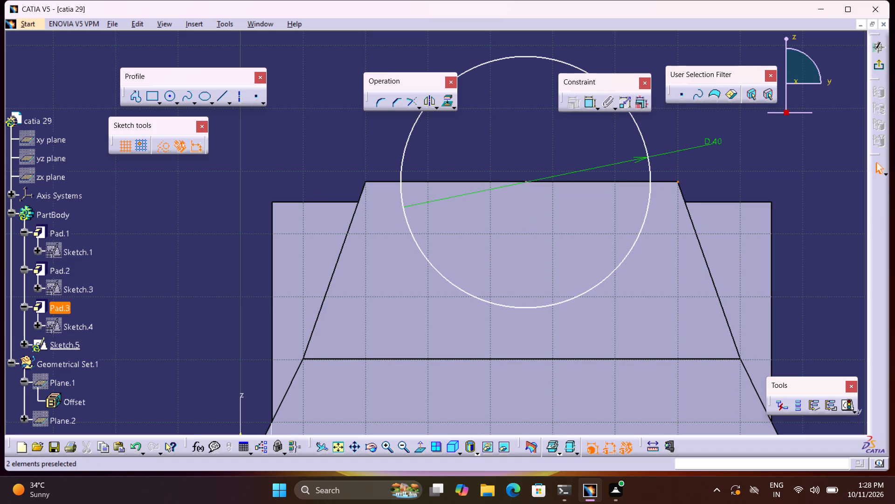
pyautogui.doubleClick(589, 105)
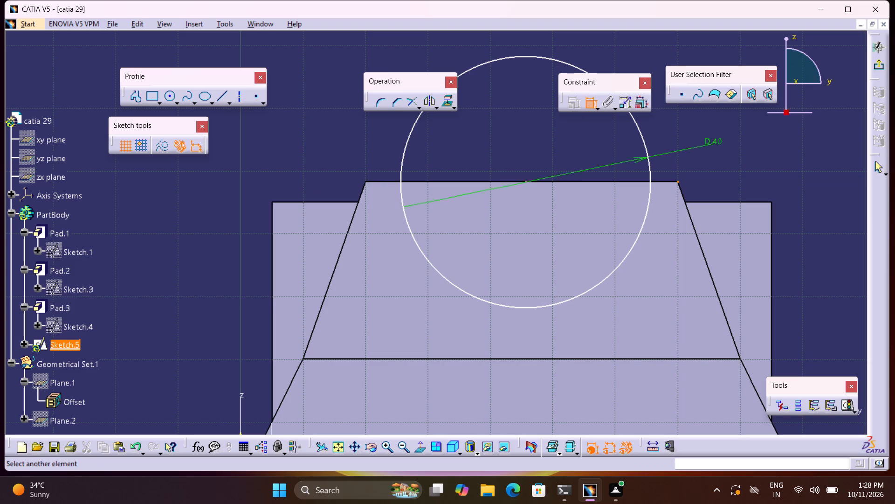
pyautogui.click(525, 181)
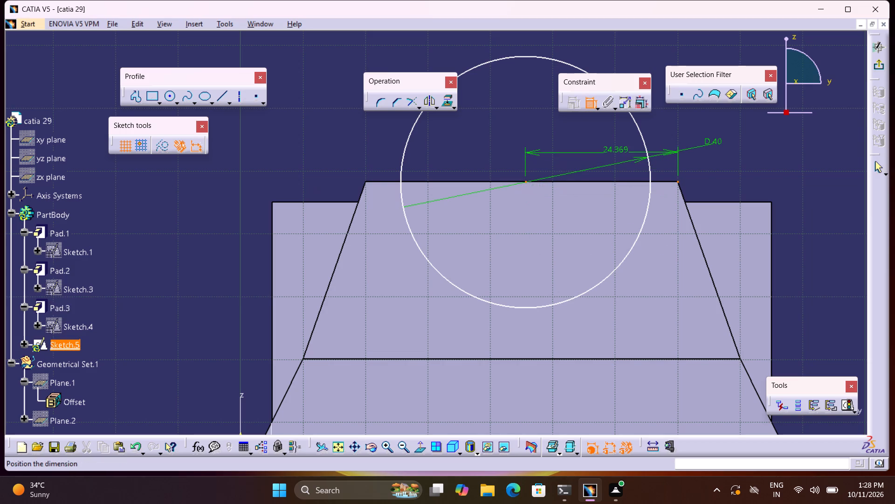
pyautogui.click(615, 150)
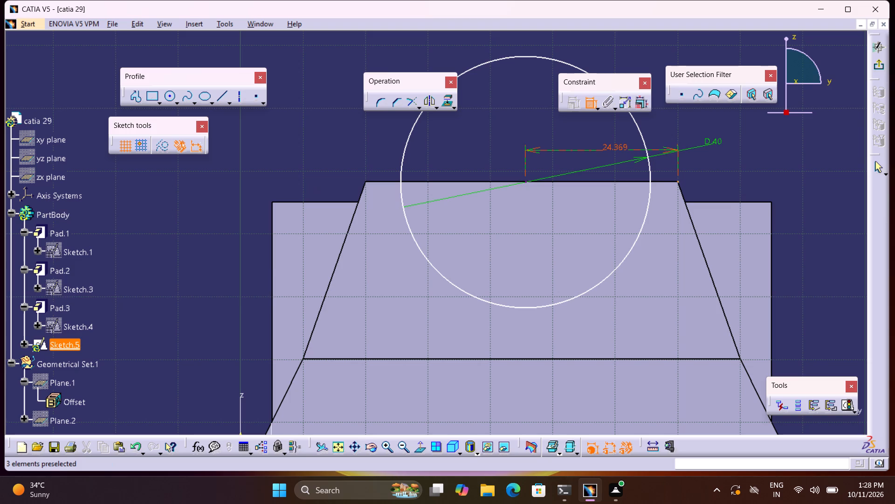
pyautogui.doubleClick(617, 149)
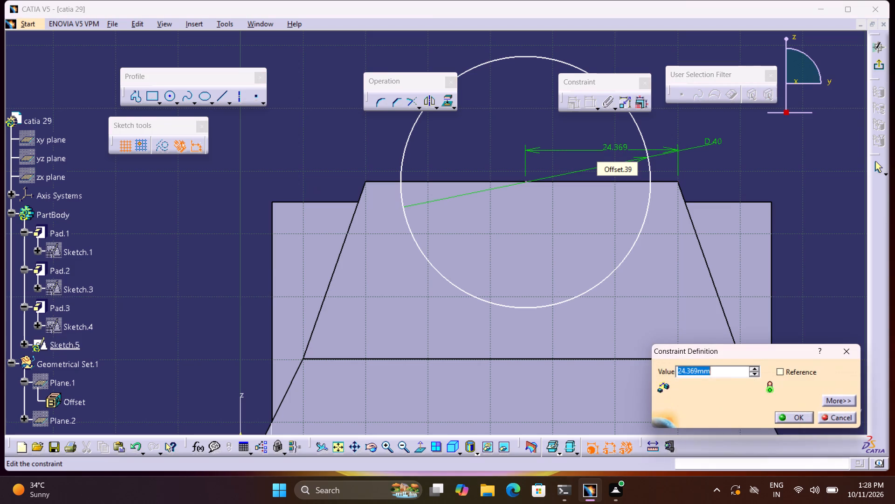
pyautogui.write('25')
pyautogui.press('Return')
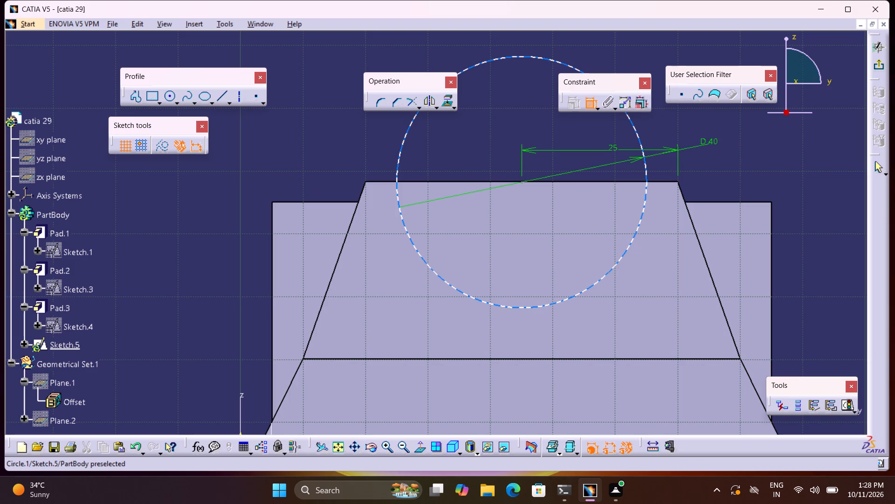
# Make the circle's centre coincident with the trapezoid's top edge and exit the sketch.
pyautogui.click(522, 182)
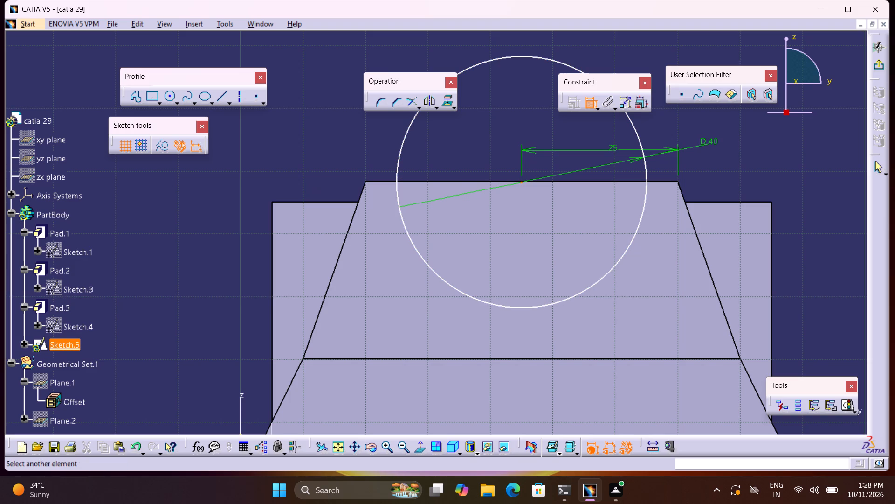
pyautogui.click(537, 182)
pyautogui.rightClick(537, 182)
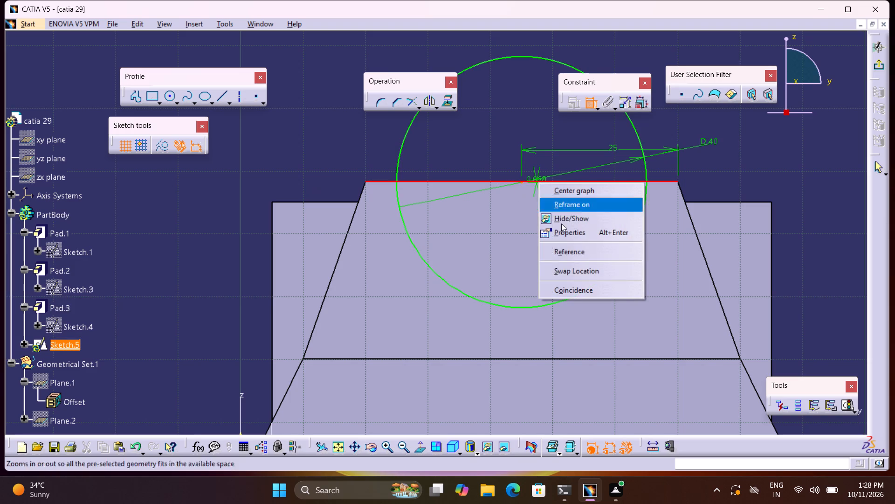
pyautogui.click(589, 285)
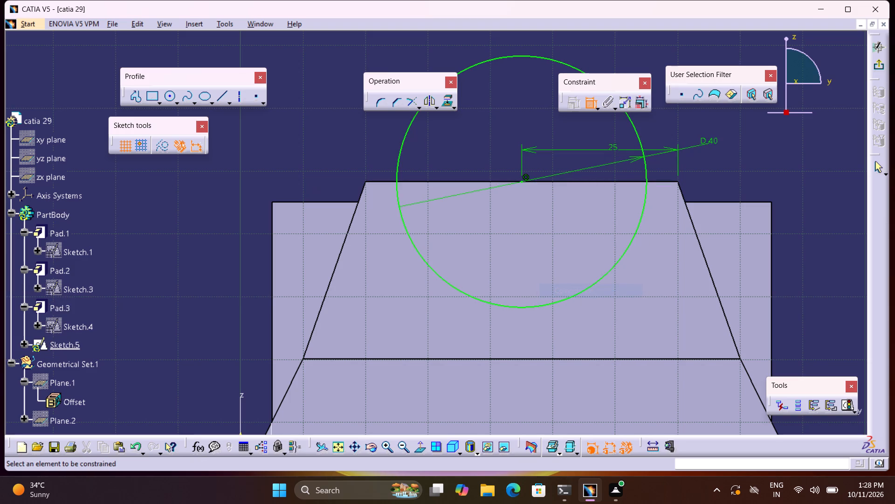
pyautogui.click(881, 67)
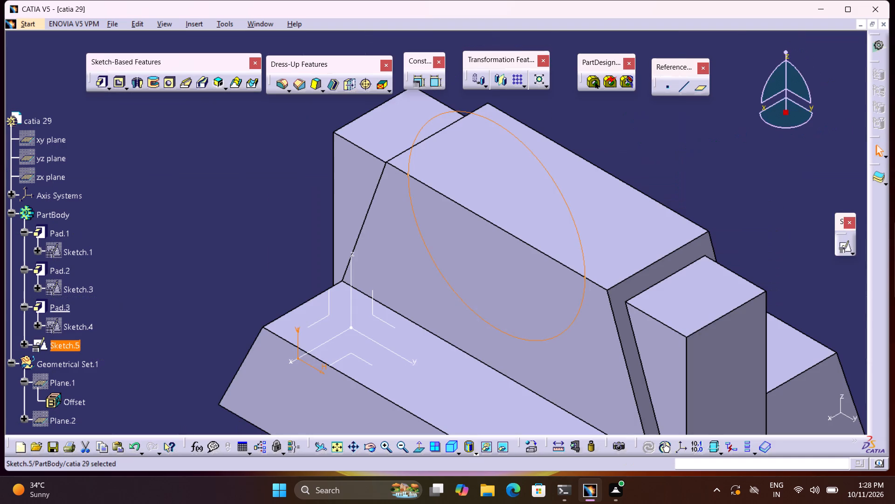
# Set up a pad of the 40 mm circle with a 10 mm first limit and a 34 mm second limit, and preview it.
pyautogui.moveTo(725, 138); pyautogui.dragTo(727, 163, button='middle')
pyautogui.rightClick(725, 139)
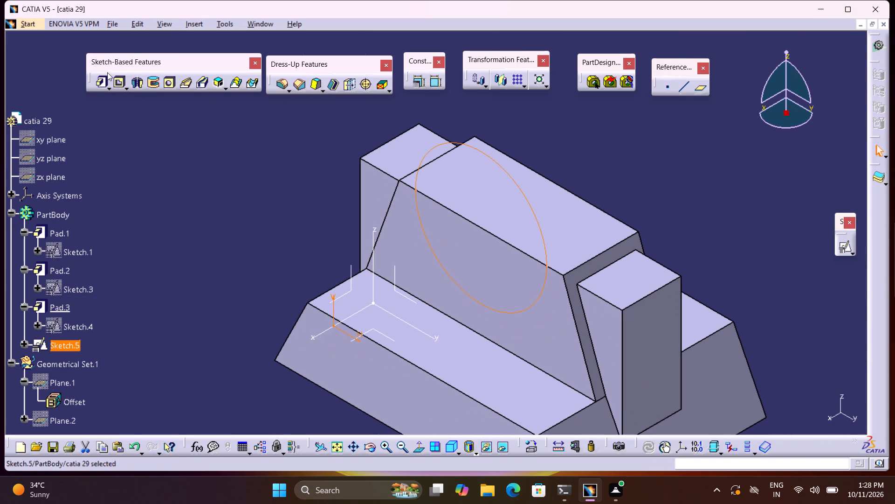
pyautogui.click(96, 84)
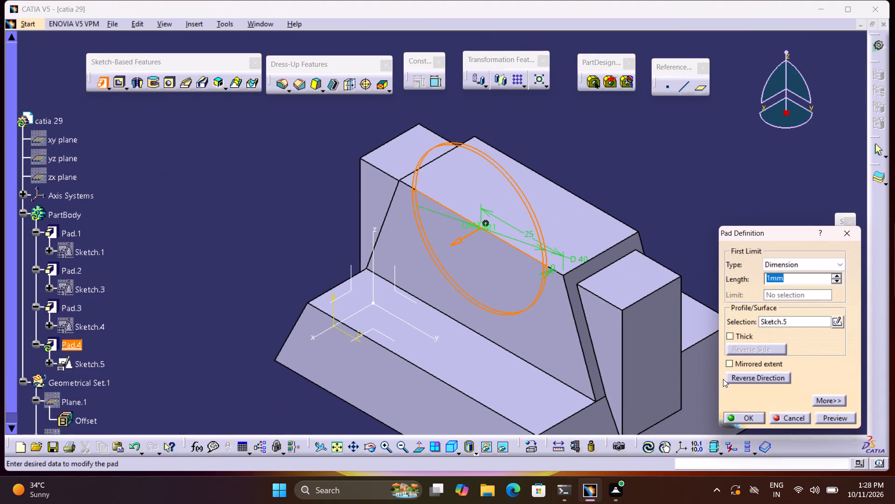
pyautogui.click(828, 402)
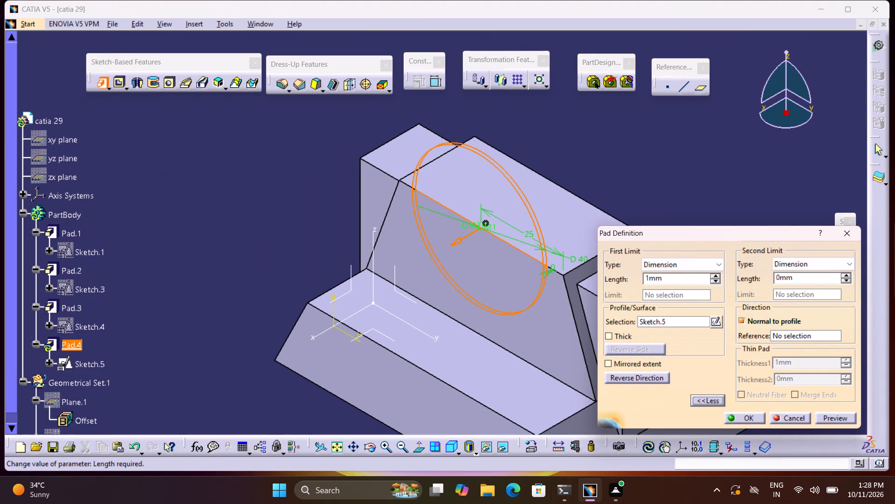
pyautogui.moveTo(668, 279); pyautogui.dragTo(621, 272)
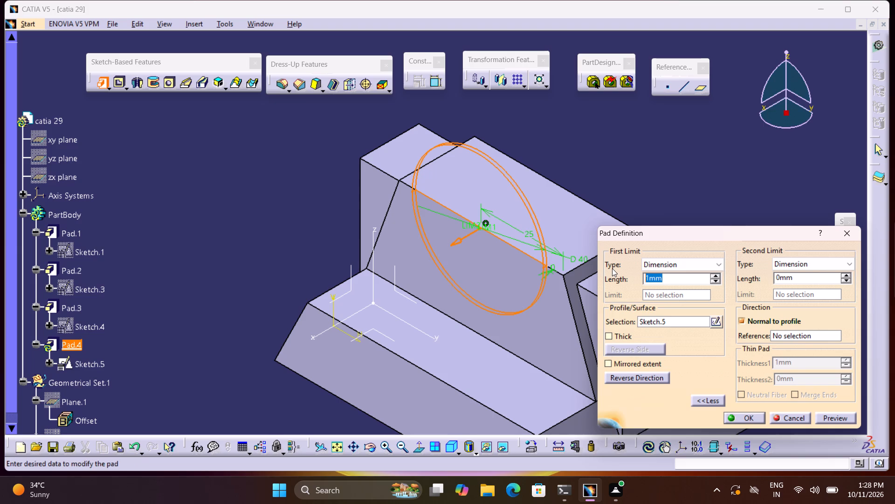
pyautogui.press('1')
pyautogui.press('0')
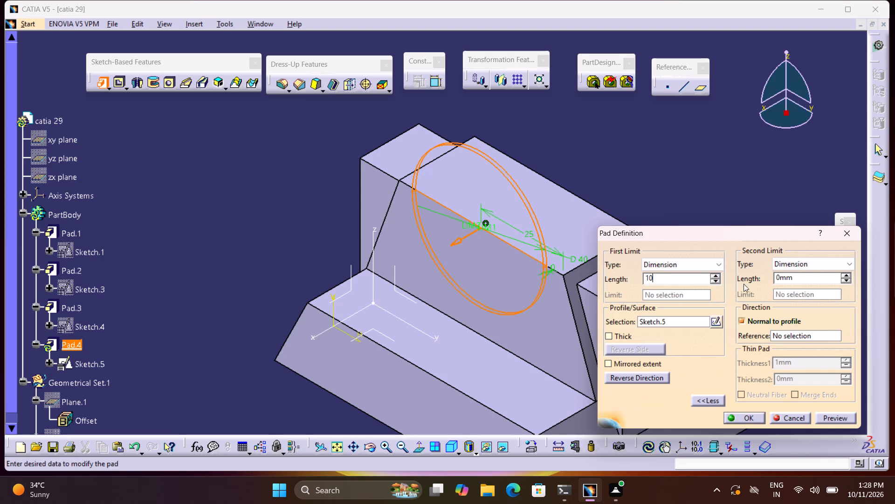
pyautogui.moveTo(797, 279); pyautogui.dragTo(747, 276)
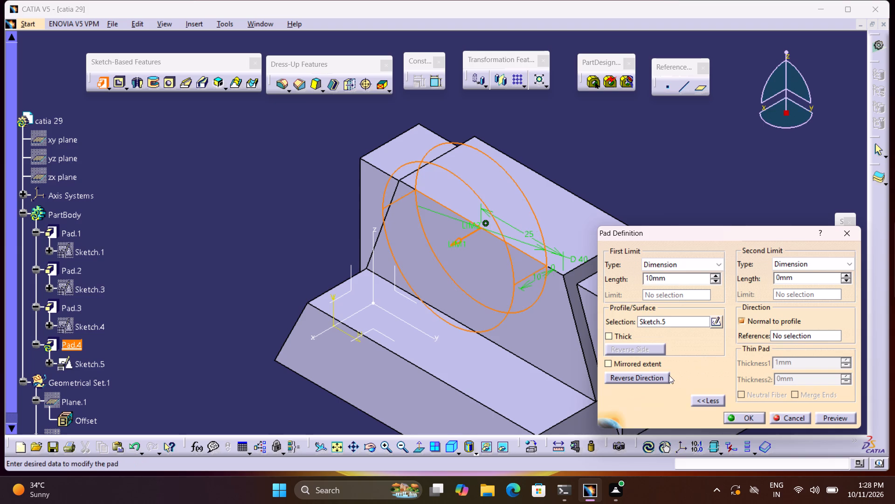
pyautogui.click(668, 375)
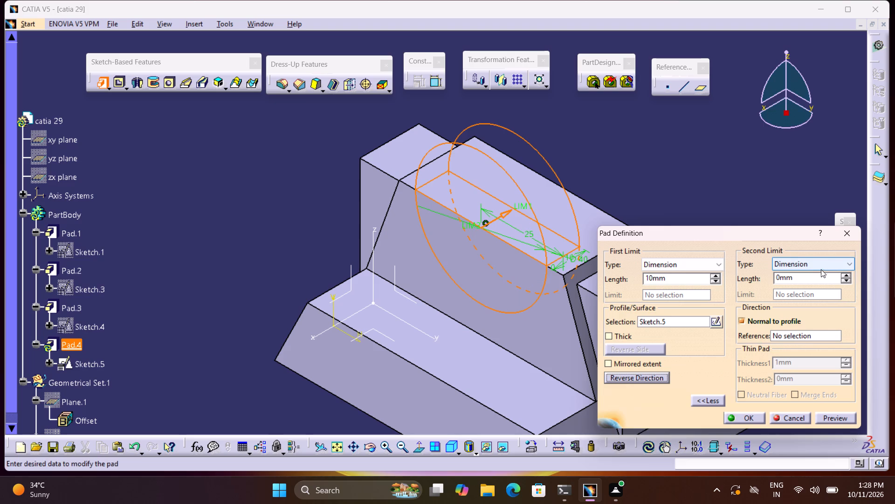
pyautogui.moveTo(819, 277); pyautogui.dragTo(752, 285)
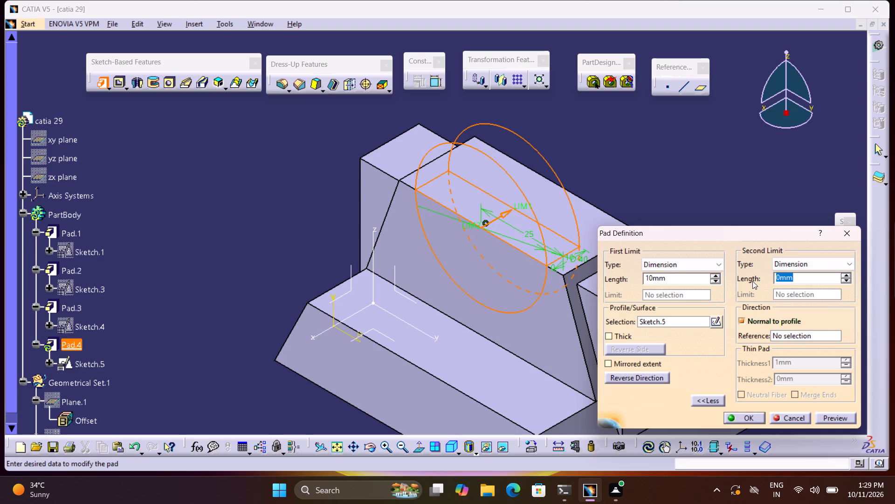
pyautogui.write('34')
pyautogui.click(826, 416)
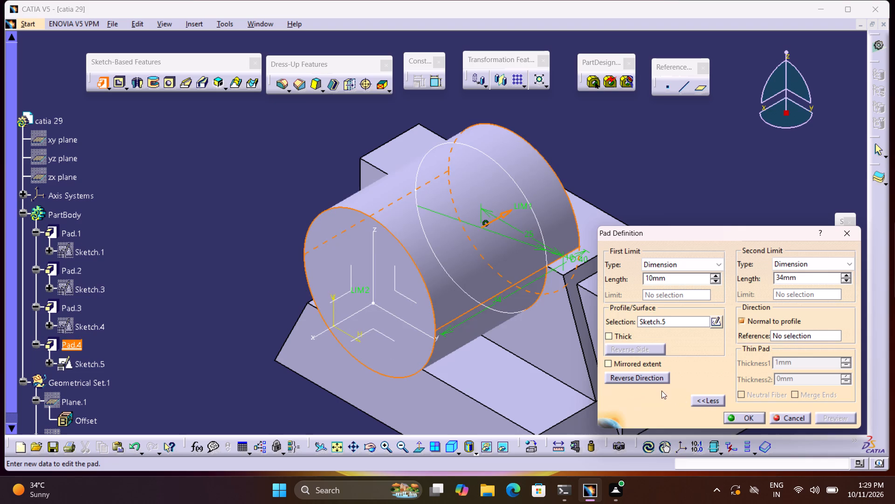
# Reverse the pad so the 10 mm side extends toward +X and the 34 mm side toward −X, and complete it.
pyautogui.click(657, 380)
pyautogui.click(825, 420)
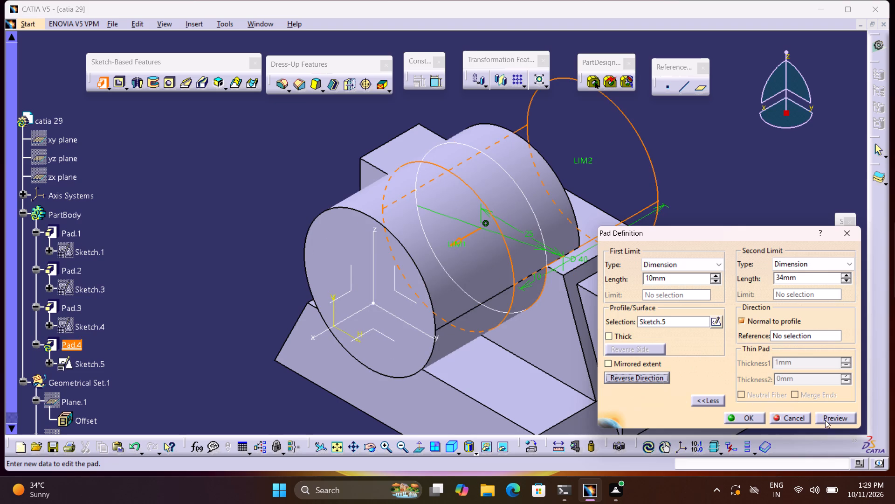
pyautogui.moveTo(756, 206); pyautogui.dragTo(674, 195, button='middle')
pyautogui.moveTo(720, 196); pyautogui.dragTo(674, 195, button='right')
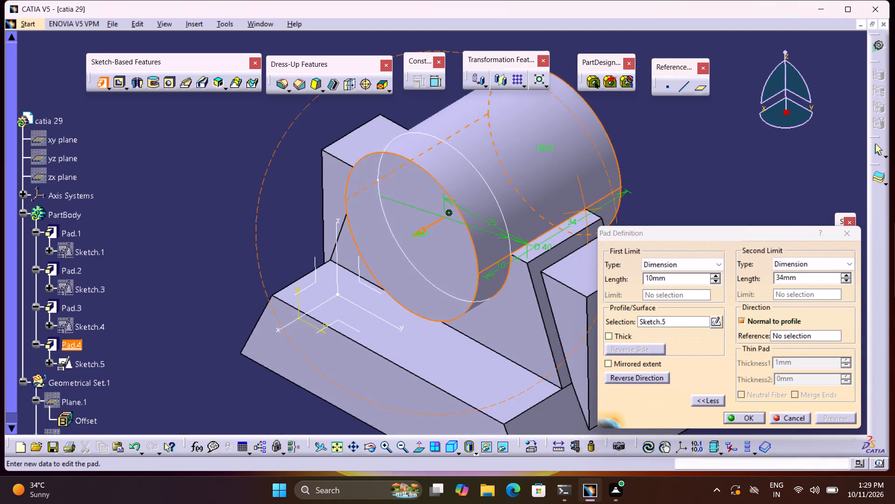
pyautogui.moveTo(674, 195); pyautogui.dragTo(639, 195, button='right')
pyautogui.moveTo(674, 195); pyautogui.dragTo(555, 217, button='middle')
pyautogui.moveTo(628, 192); pyautogui.dragTo(555, 217, button='right')
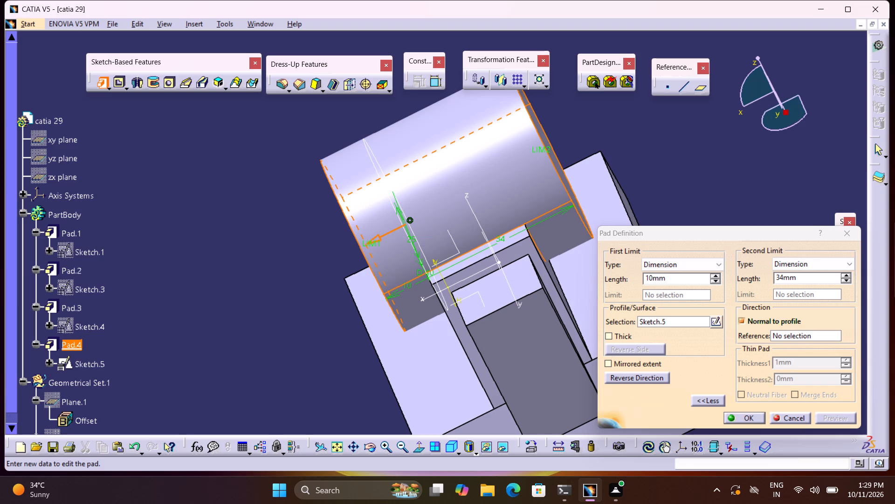
pyautogui.click(736, 419)
pyautogui.click(746, 294)
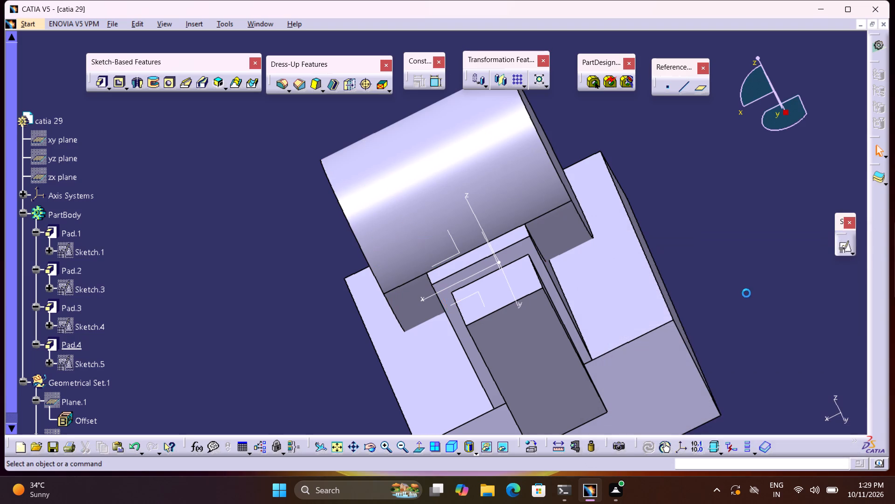
# Start a positioned sketch on the flat top face of the trapezoid pad.
pyautogui.click(452, 448)
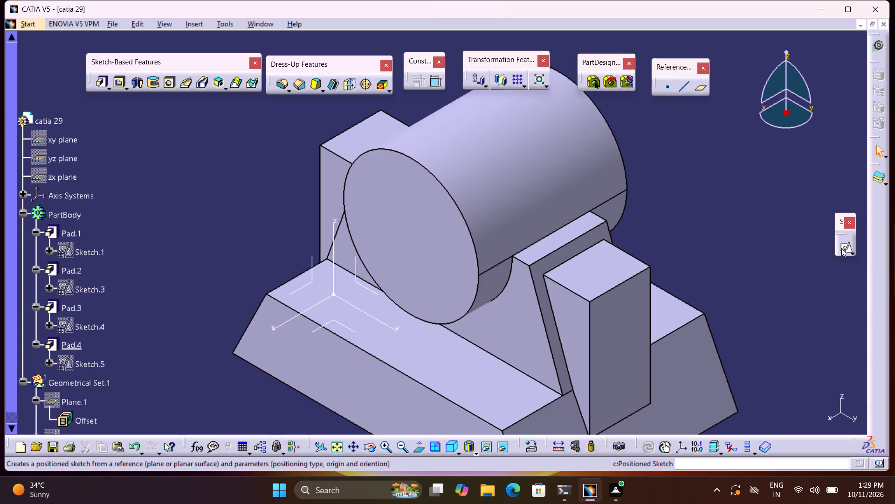
pyautogui.click(841, 248)
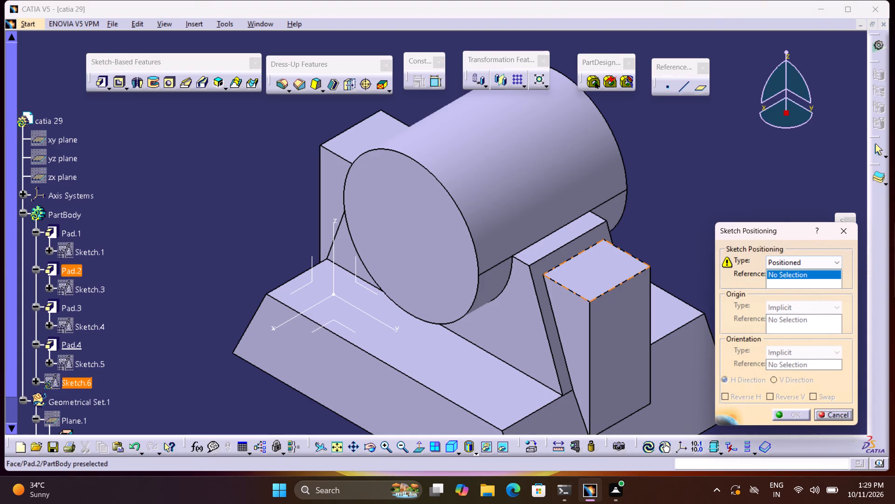
pyautogui.click(563, 238)
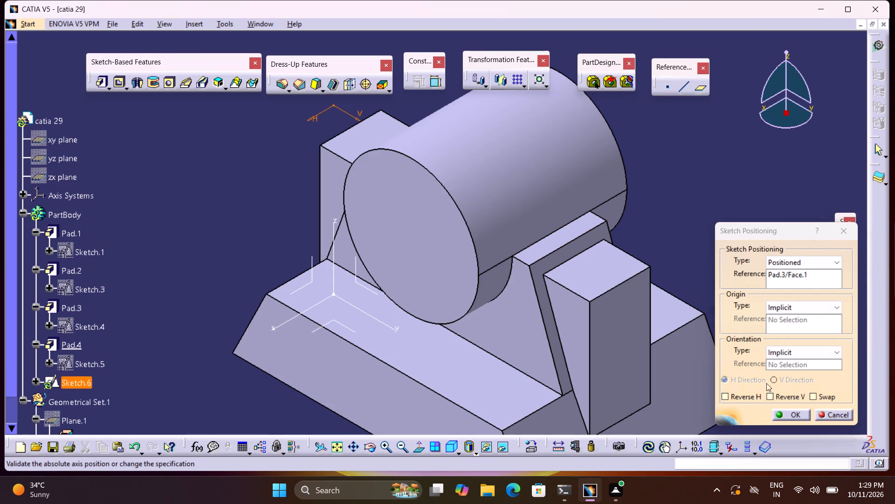
pyautogui.click(787, 416)
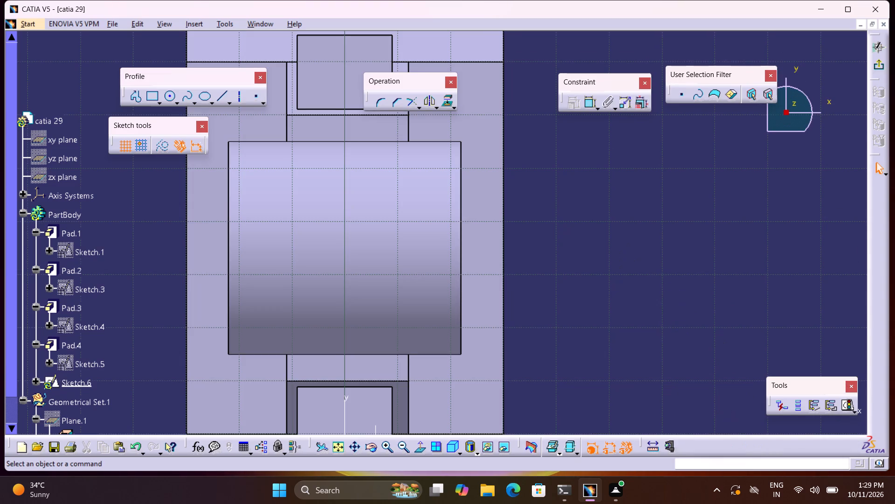
# Draw a rectangle about 19 mm wide and 9 mm high across the trapezoid pad's top face, near its +Y end.
pyautogui.moveTo(613, 310); pyautogui.dragTo(655, 288, button='middle')
pyautogui.moveTo(566, 259); pyautogui.dragTo(592, 294, button='middle')
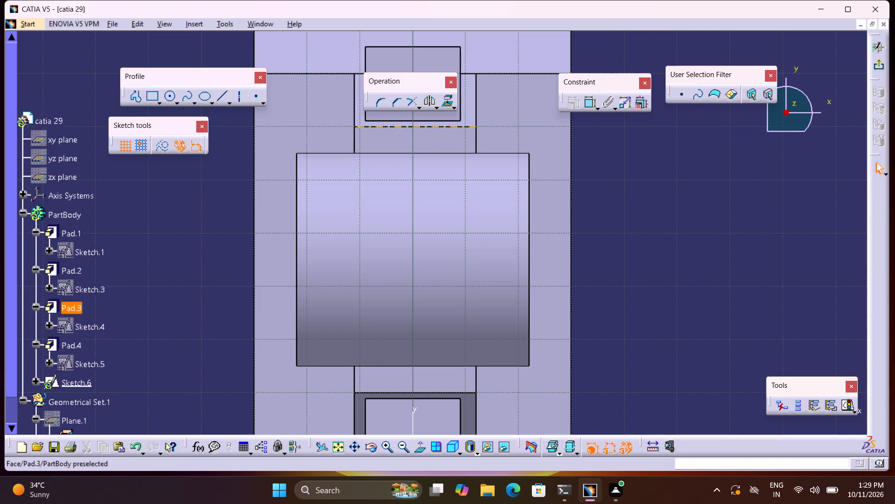
pyautogui.click(149, 98)
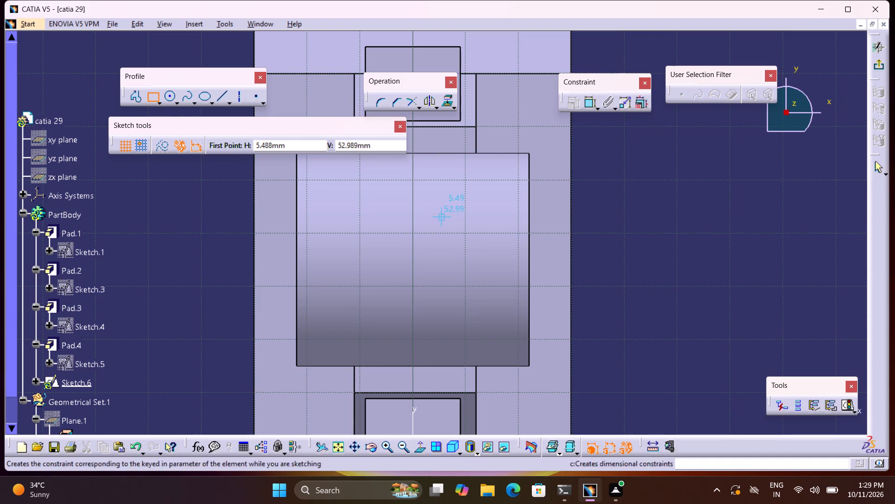
pyautogui.moveTo(441, 215); pyautogui.dragTo(457, 268, button='middle')
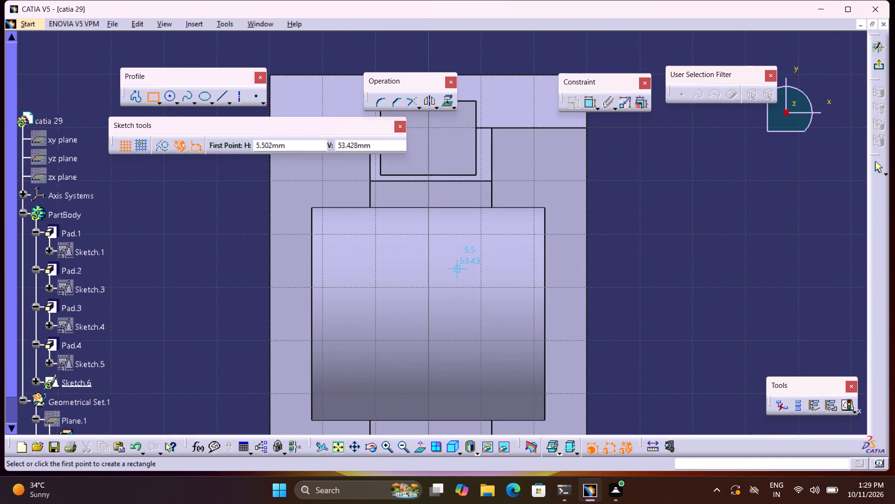
pyautogui.click(381, 189)
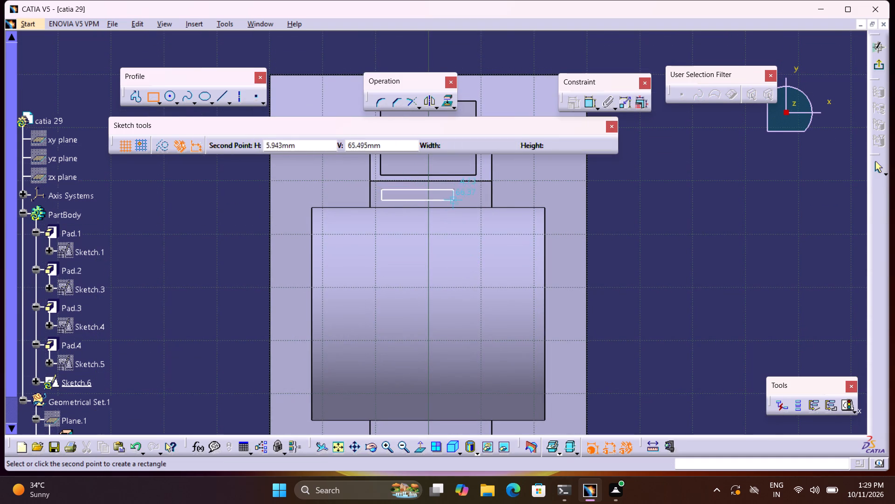
pyautogui.click(481, 238)
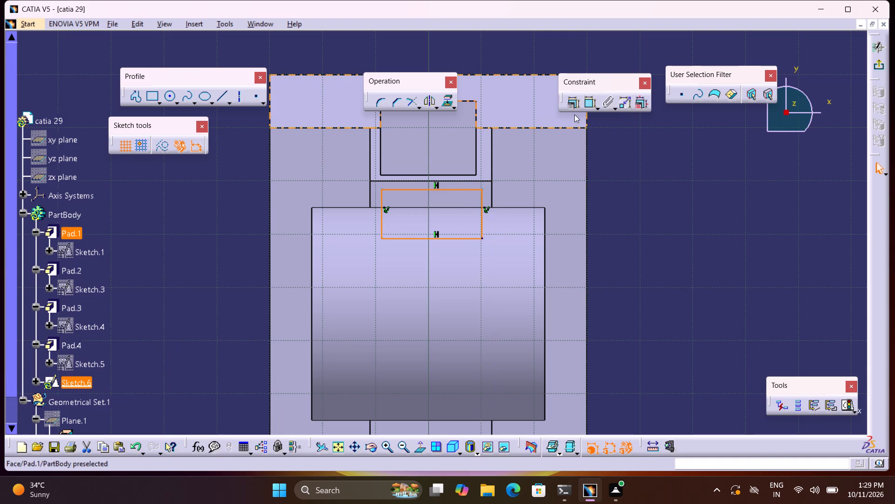
# Make the rectangle's +Y edge coincident with the +Y end edge of the trapezoid pad's top face.
pyautogui.doubleClick(588, 105)
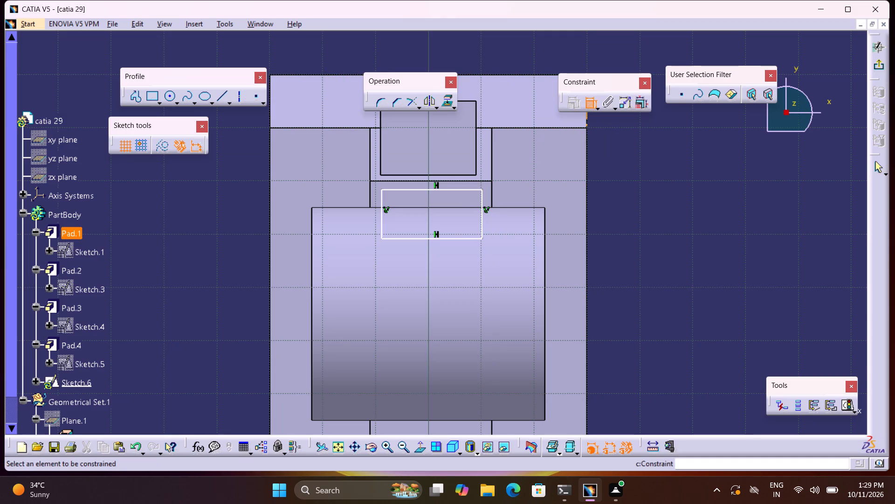
pyautogui.click(454, 190)
pyautogui.click(450, 181)
pyautogui.rightClick(450, 181)
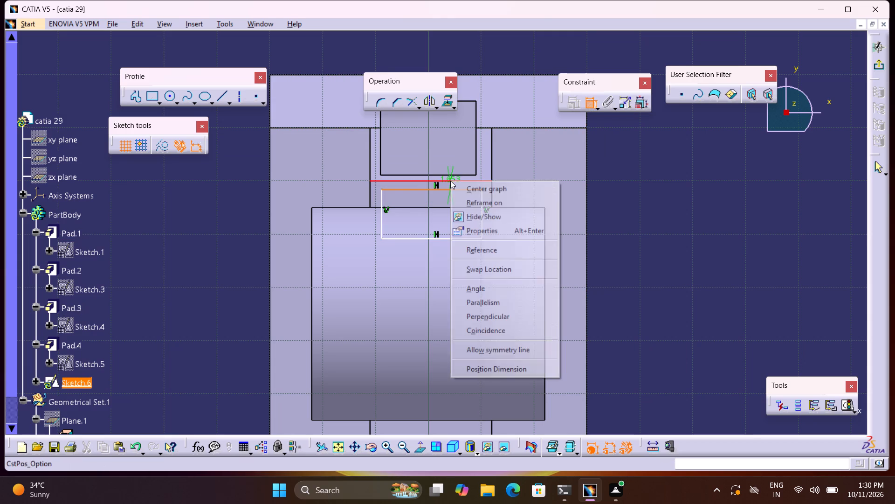
pyautogui.click(483, 327)
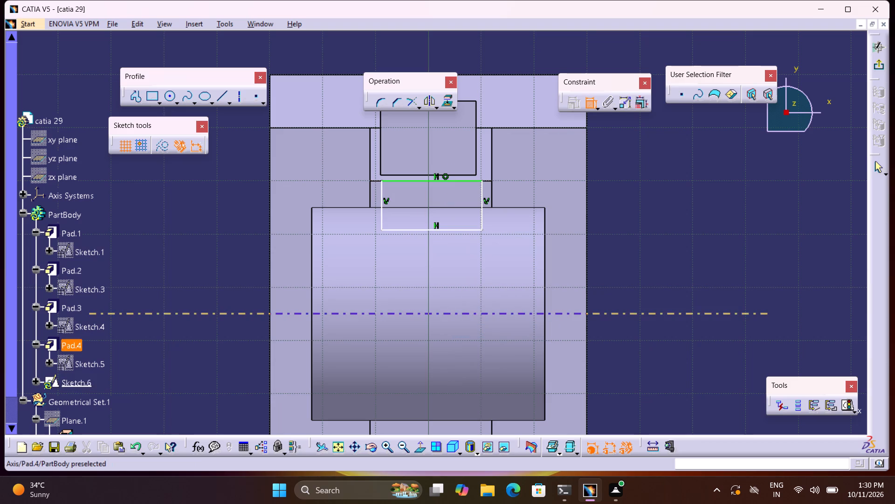
# Dimension the rectangle's width along its +Y edge and set it to 24 mm.
pyautogui.click(441, 181)
pyautogui.tripleClick(443, 154)
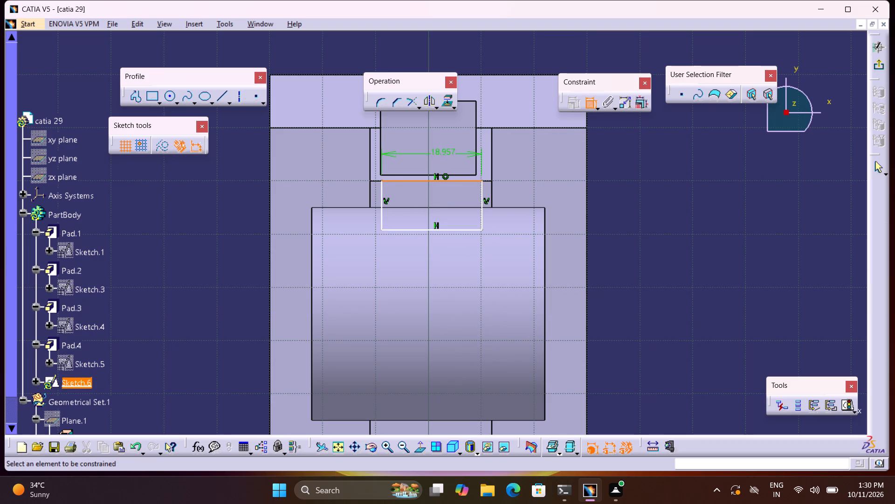
pyautogui.doubleClick(443, 154)
pyautogui.write('24')
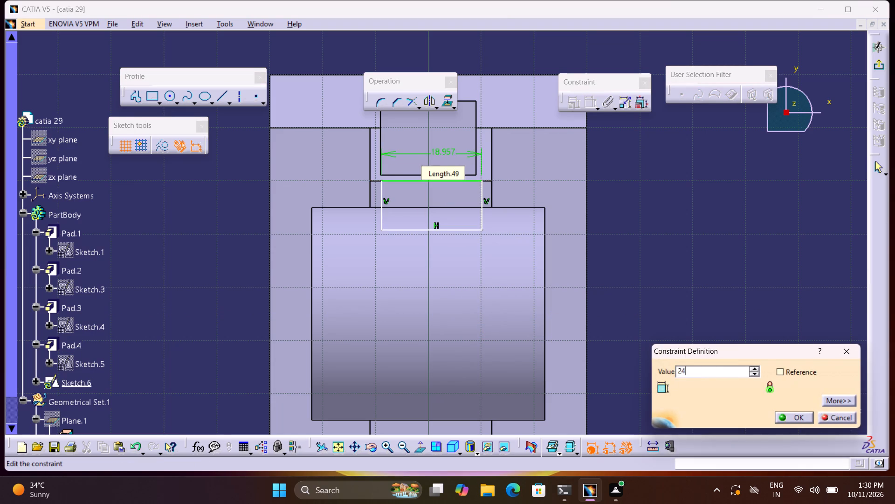
pyautogui.press('Return')
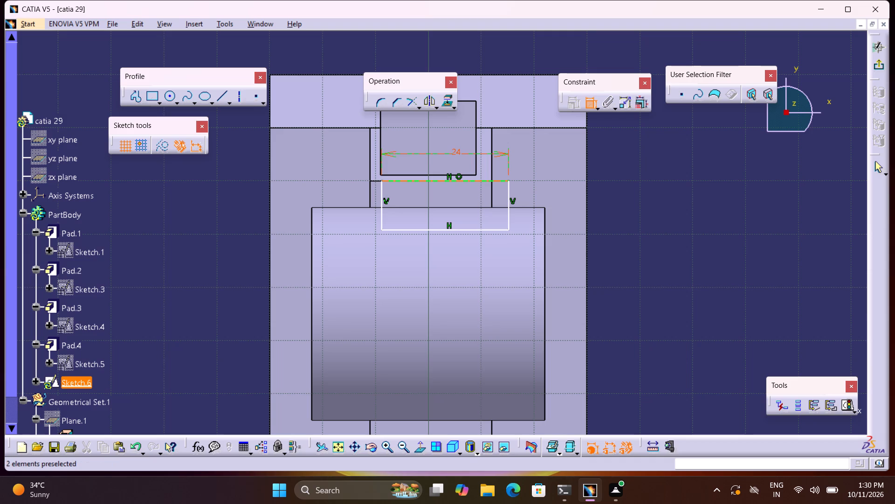
# Make the rectangle's +X side coincident with the +X side edge of the trapezoid pad.
pyautogui.click(510, 196)
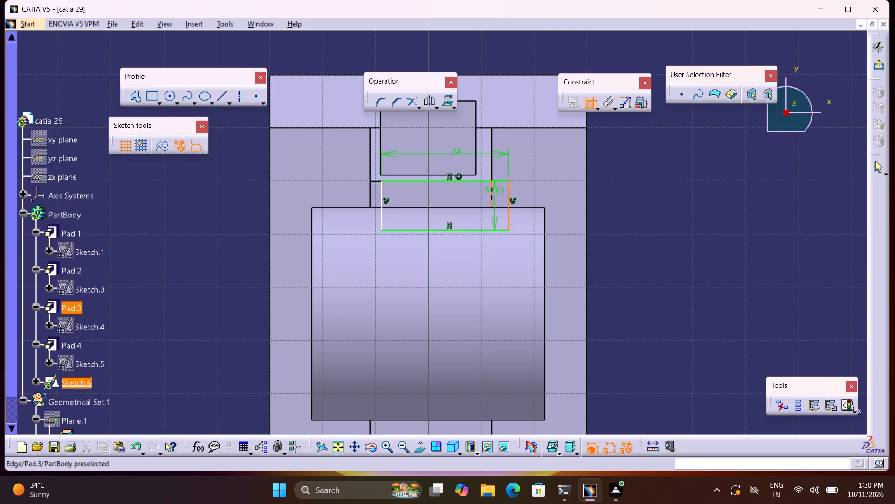
pyautogui.click(490, 191)
pyautogui.rightClick(490, 190)
pyautogui.click(532, 345)
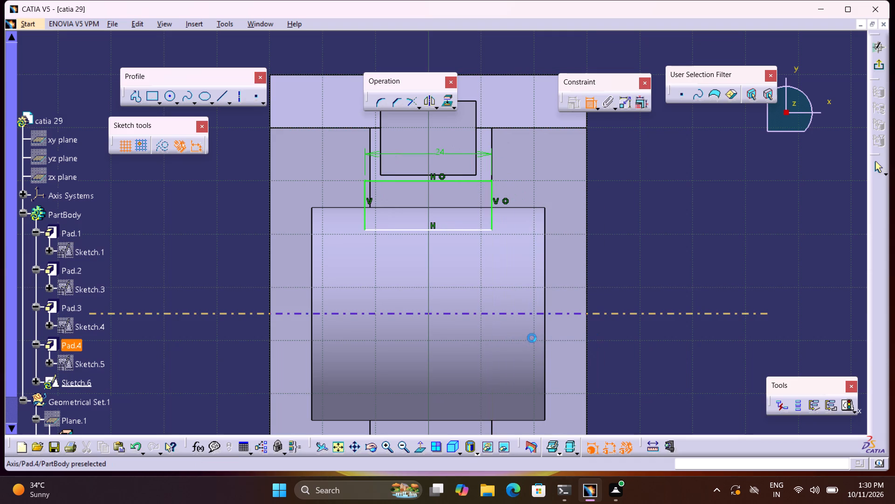
# Set the rectangle's width dimension to 22 mm.
pyautogui.doubleClick(440, 151)
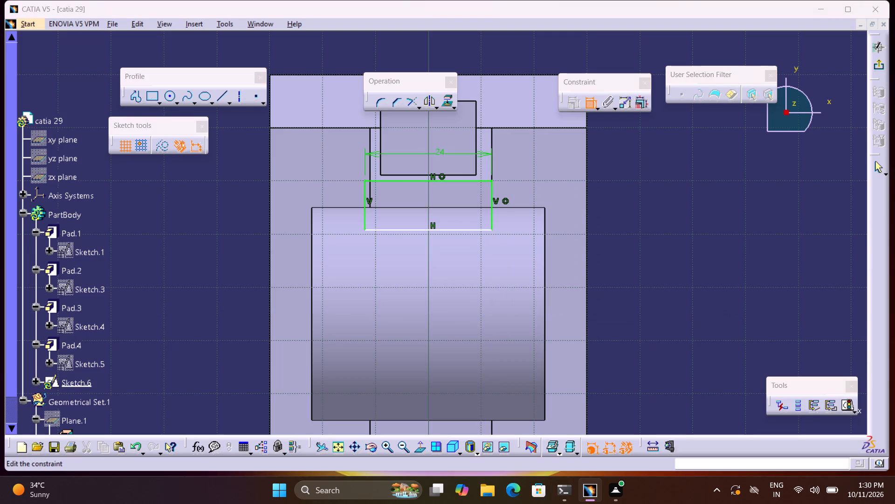
pyautogui.write('22')
pyautogui.press('Return')
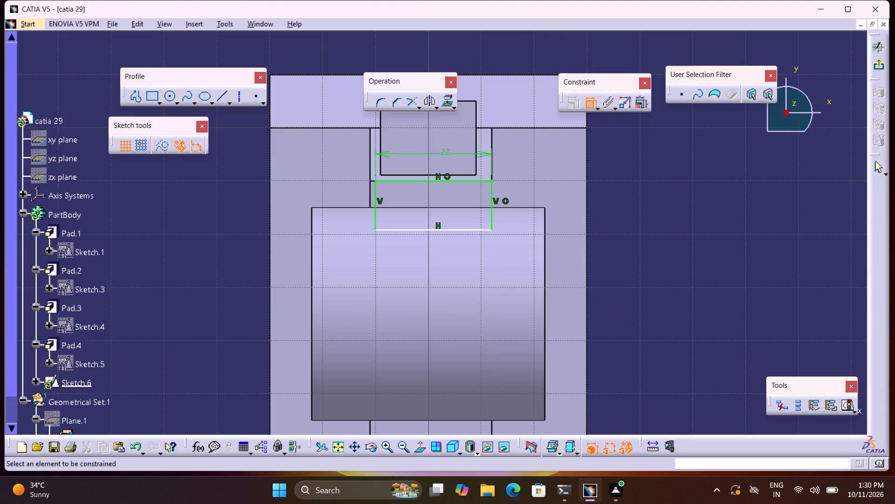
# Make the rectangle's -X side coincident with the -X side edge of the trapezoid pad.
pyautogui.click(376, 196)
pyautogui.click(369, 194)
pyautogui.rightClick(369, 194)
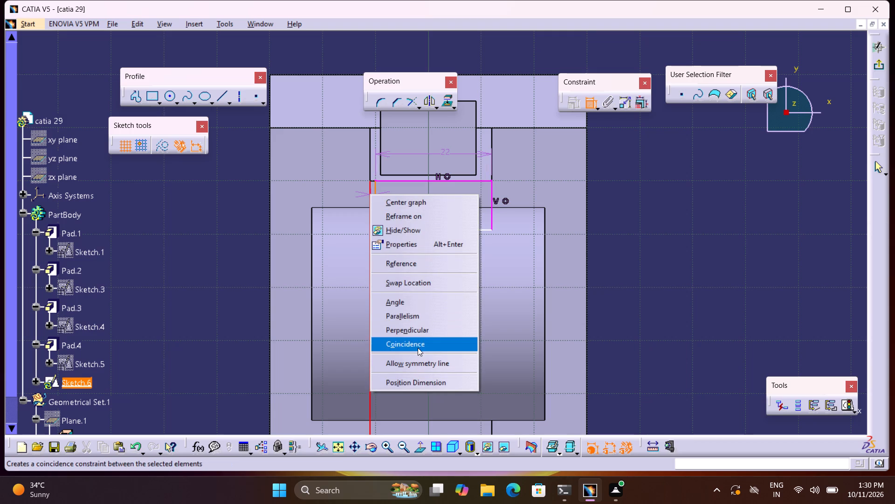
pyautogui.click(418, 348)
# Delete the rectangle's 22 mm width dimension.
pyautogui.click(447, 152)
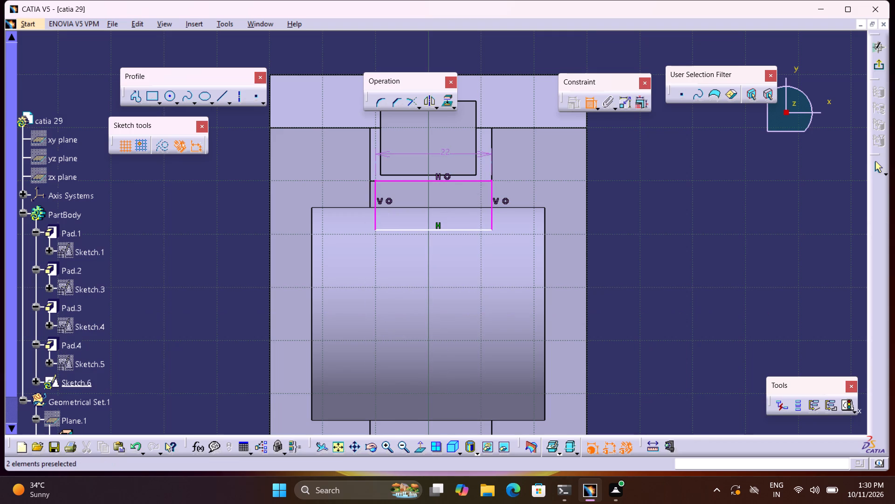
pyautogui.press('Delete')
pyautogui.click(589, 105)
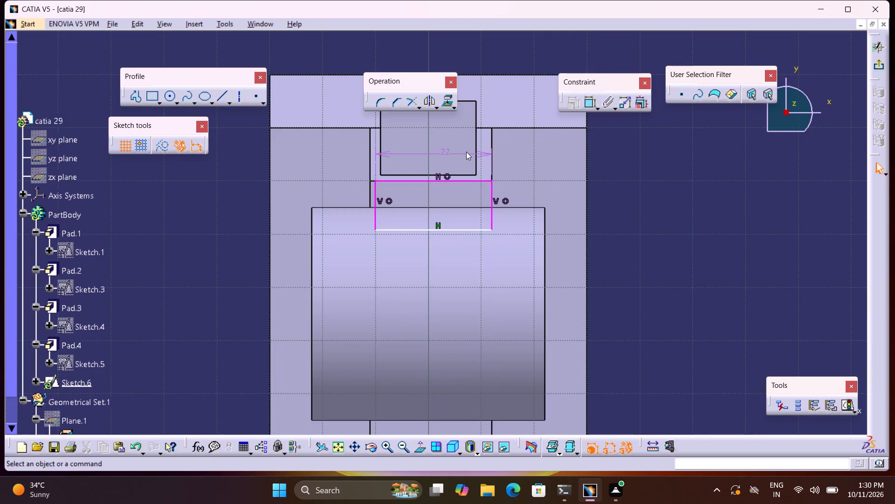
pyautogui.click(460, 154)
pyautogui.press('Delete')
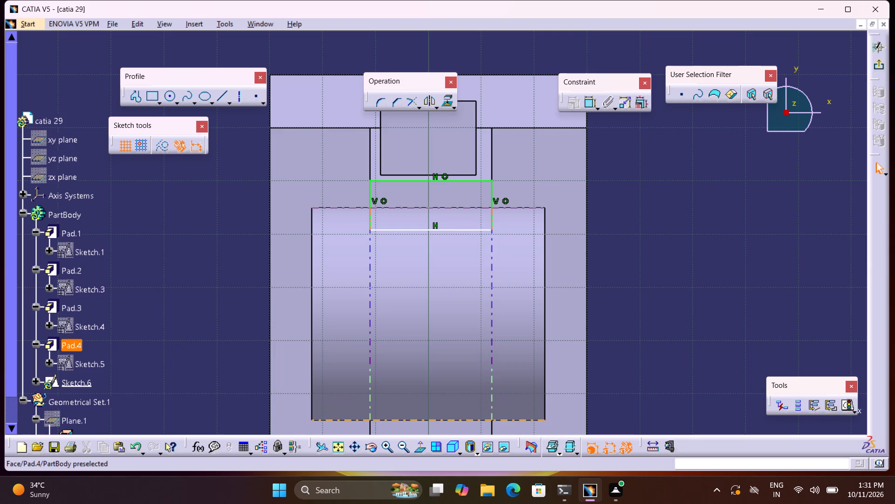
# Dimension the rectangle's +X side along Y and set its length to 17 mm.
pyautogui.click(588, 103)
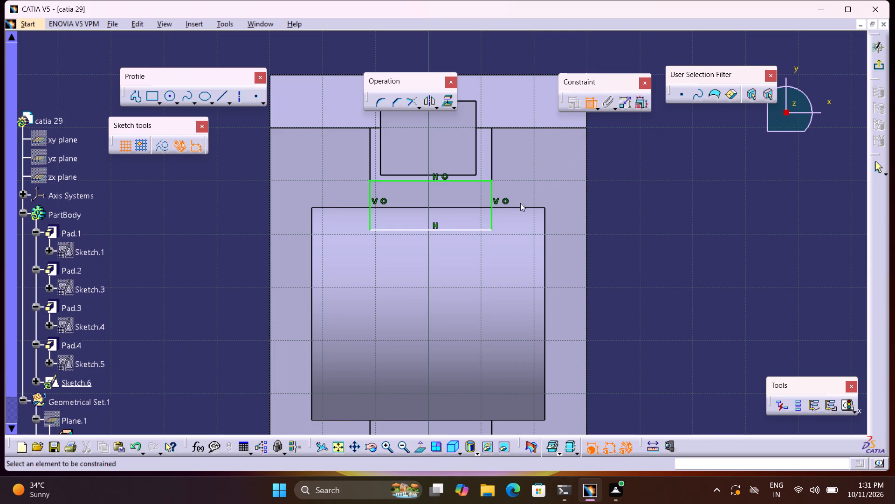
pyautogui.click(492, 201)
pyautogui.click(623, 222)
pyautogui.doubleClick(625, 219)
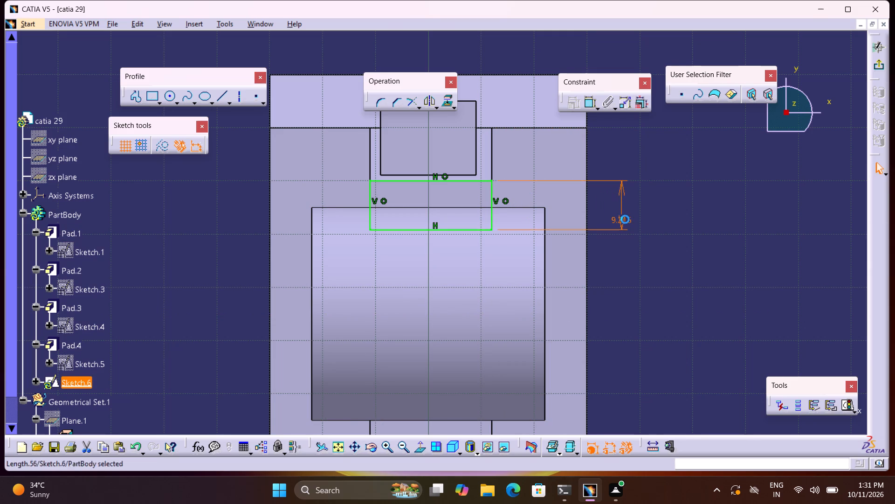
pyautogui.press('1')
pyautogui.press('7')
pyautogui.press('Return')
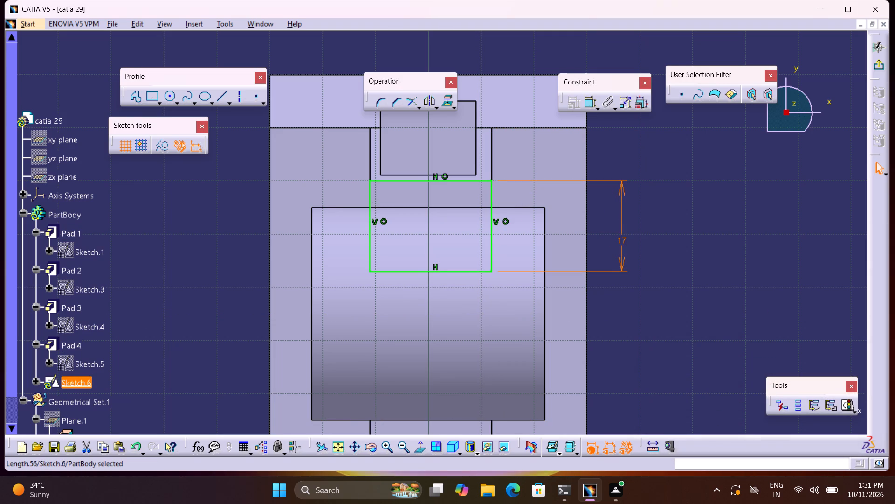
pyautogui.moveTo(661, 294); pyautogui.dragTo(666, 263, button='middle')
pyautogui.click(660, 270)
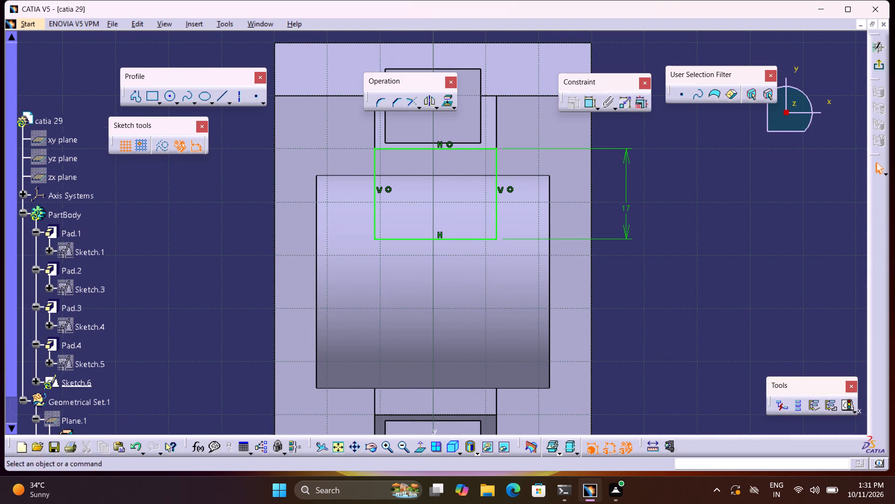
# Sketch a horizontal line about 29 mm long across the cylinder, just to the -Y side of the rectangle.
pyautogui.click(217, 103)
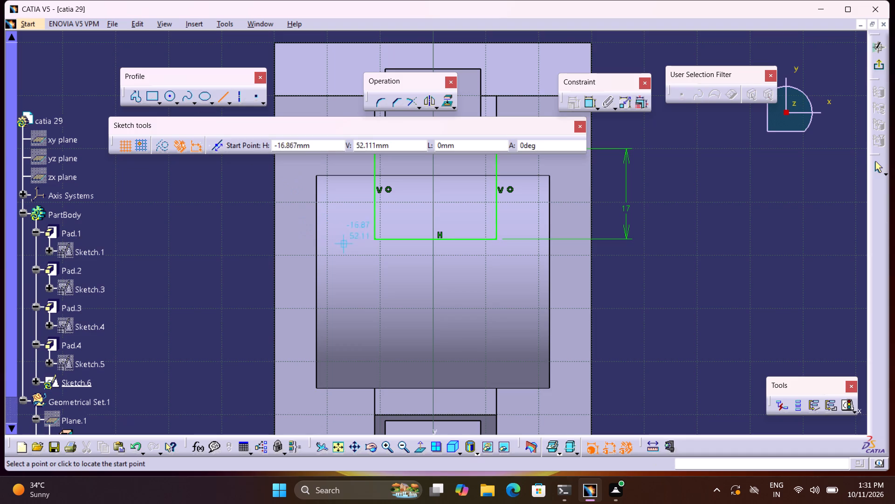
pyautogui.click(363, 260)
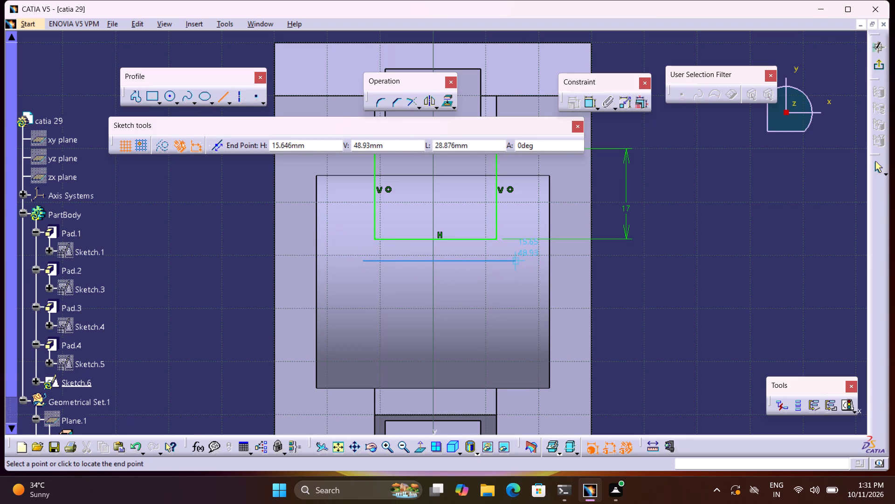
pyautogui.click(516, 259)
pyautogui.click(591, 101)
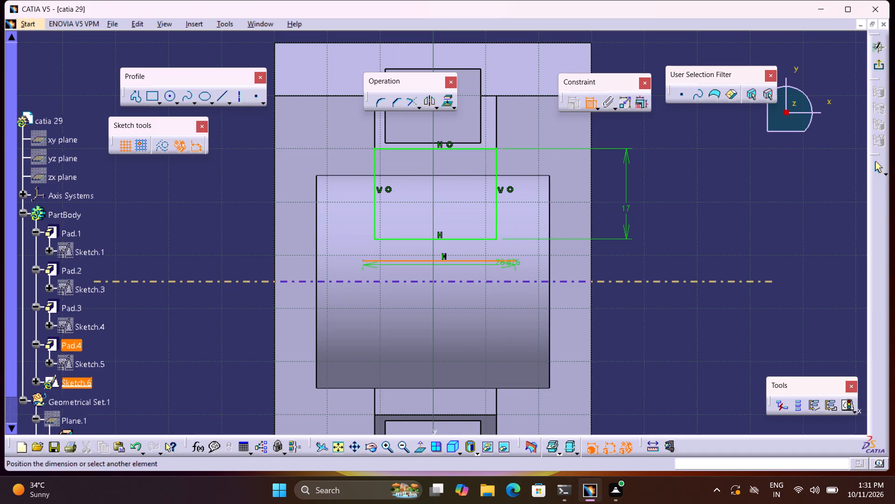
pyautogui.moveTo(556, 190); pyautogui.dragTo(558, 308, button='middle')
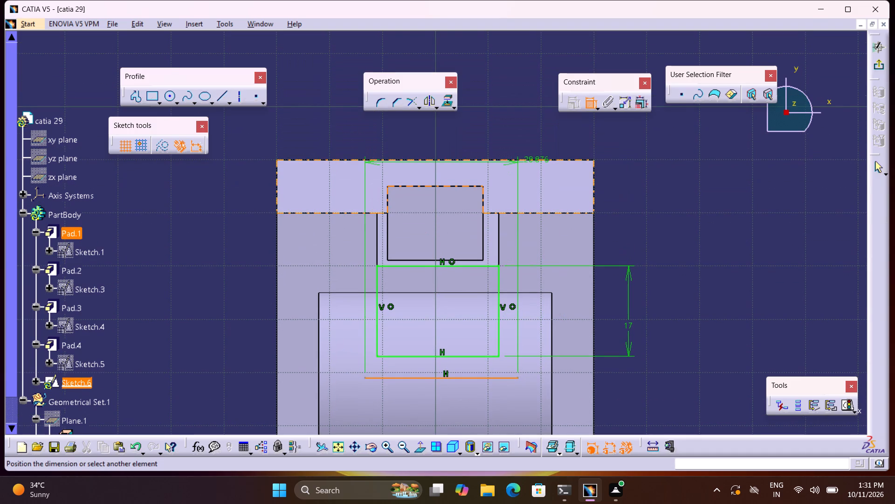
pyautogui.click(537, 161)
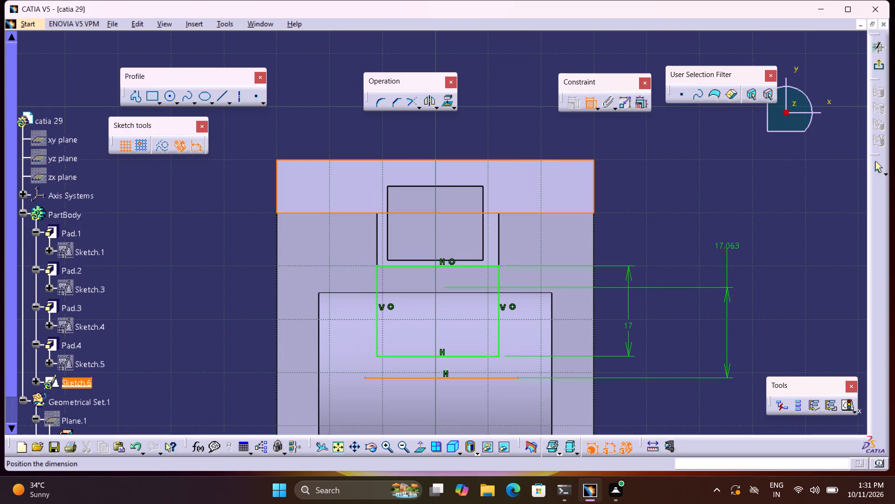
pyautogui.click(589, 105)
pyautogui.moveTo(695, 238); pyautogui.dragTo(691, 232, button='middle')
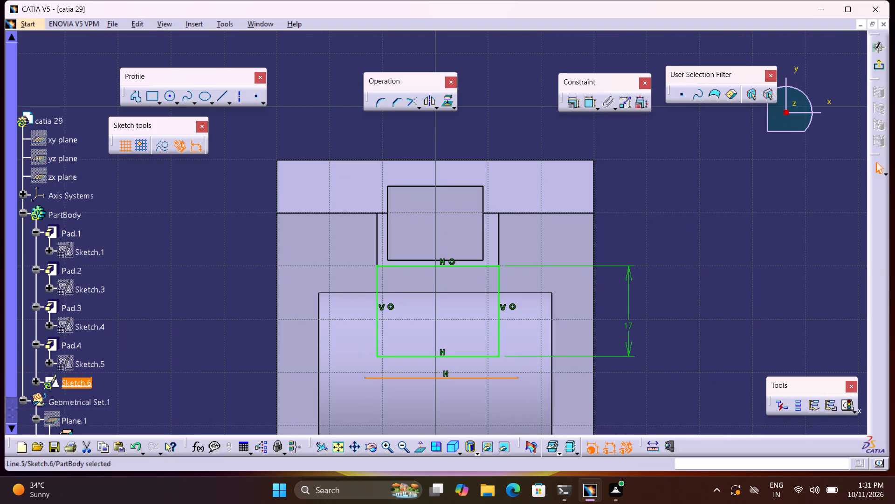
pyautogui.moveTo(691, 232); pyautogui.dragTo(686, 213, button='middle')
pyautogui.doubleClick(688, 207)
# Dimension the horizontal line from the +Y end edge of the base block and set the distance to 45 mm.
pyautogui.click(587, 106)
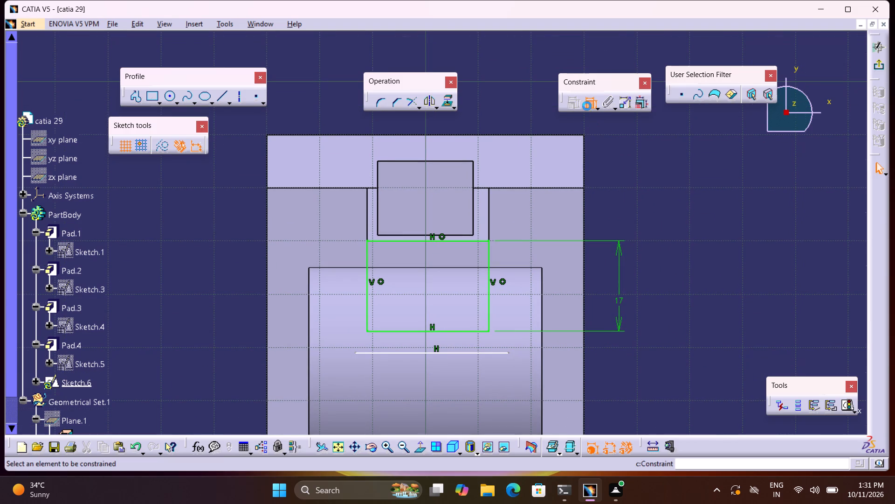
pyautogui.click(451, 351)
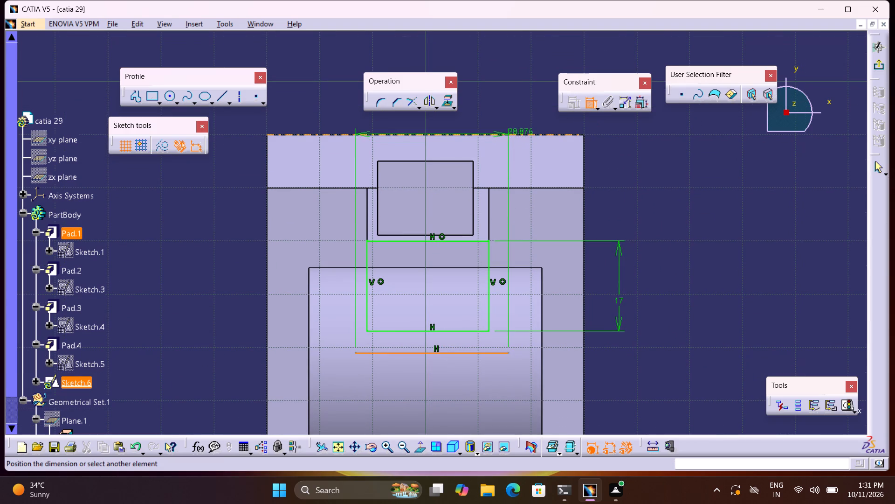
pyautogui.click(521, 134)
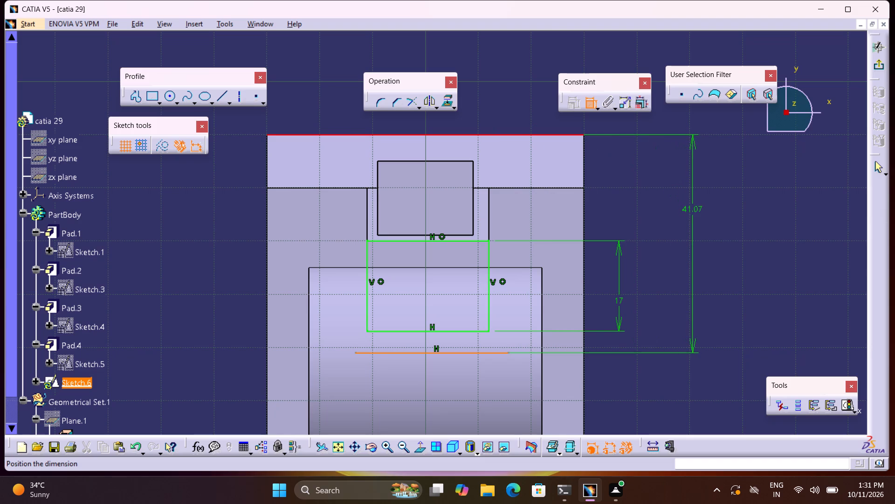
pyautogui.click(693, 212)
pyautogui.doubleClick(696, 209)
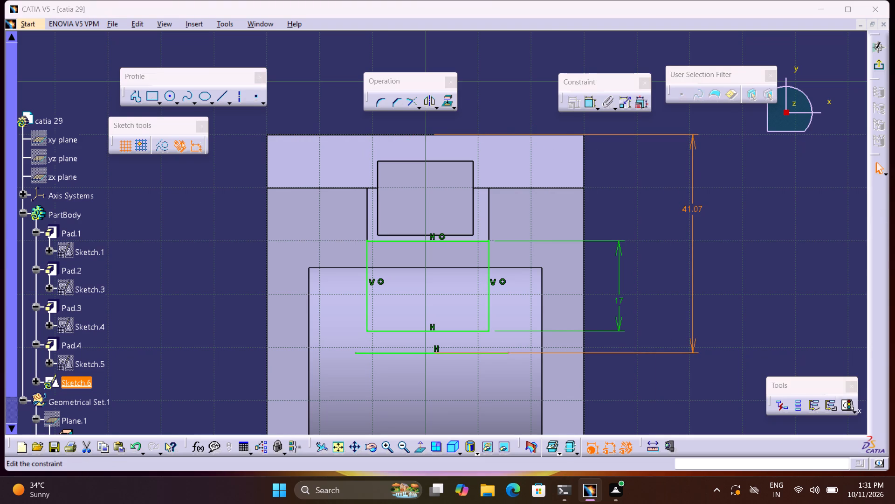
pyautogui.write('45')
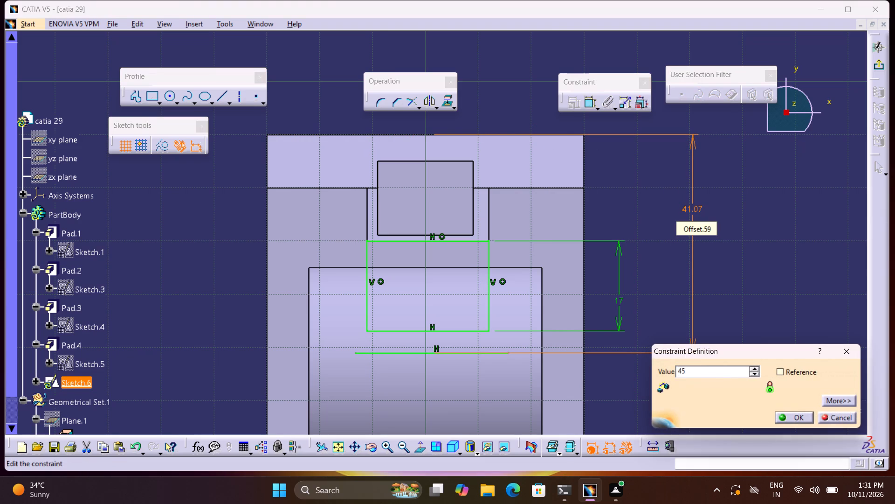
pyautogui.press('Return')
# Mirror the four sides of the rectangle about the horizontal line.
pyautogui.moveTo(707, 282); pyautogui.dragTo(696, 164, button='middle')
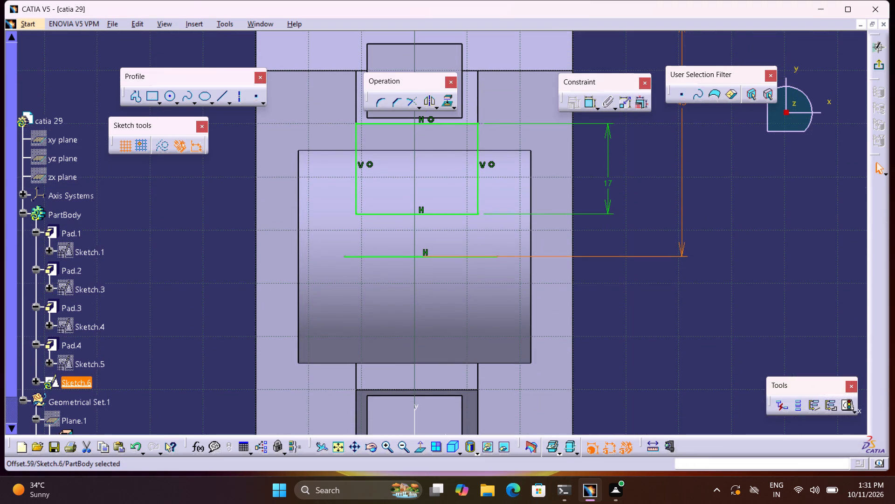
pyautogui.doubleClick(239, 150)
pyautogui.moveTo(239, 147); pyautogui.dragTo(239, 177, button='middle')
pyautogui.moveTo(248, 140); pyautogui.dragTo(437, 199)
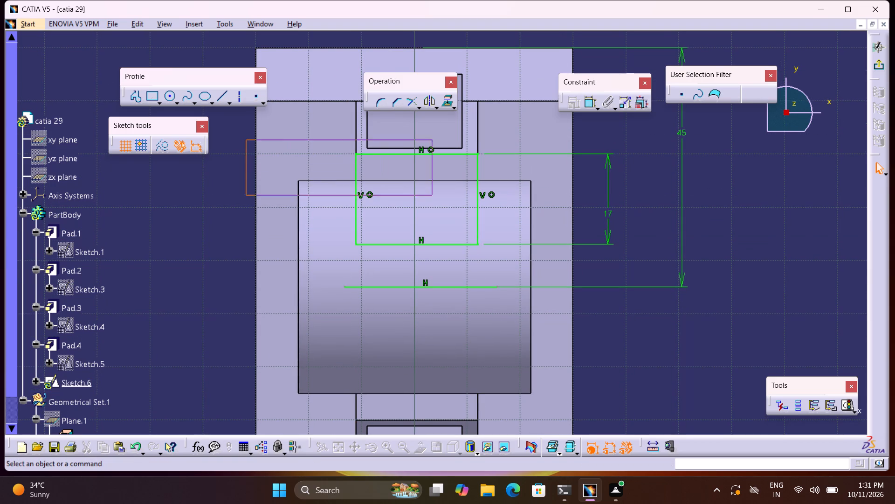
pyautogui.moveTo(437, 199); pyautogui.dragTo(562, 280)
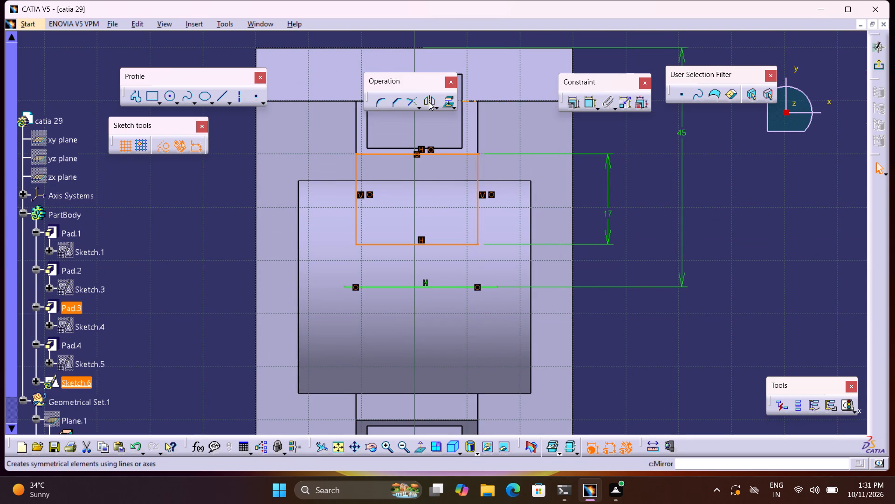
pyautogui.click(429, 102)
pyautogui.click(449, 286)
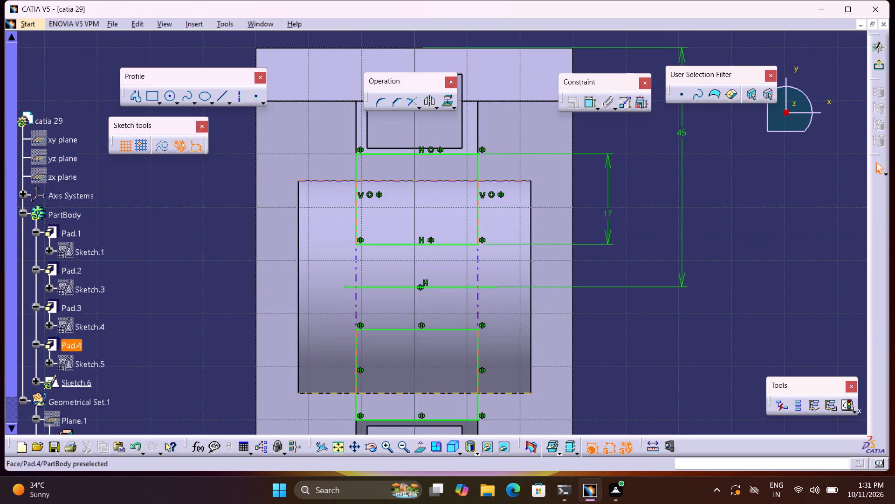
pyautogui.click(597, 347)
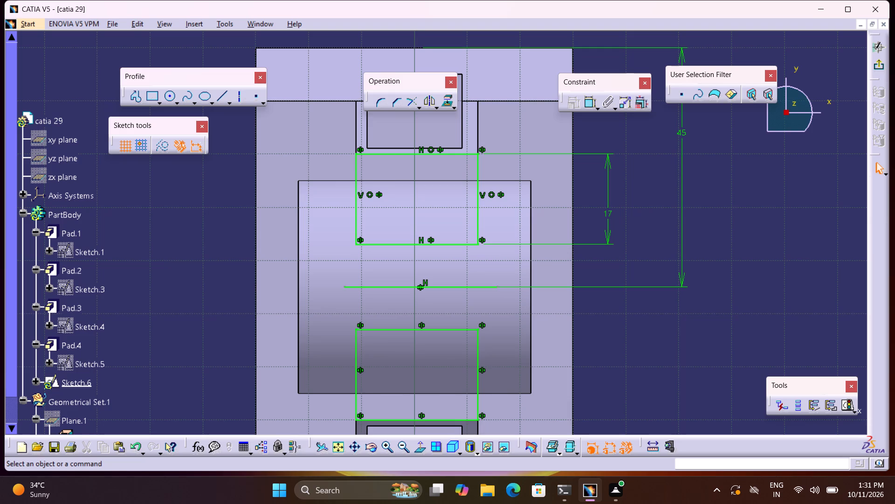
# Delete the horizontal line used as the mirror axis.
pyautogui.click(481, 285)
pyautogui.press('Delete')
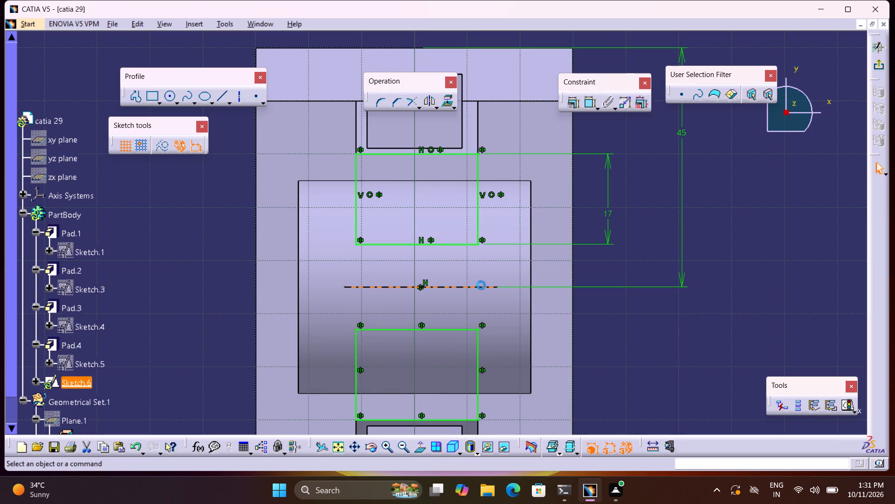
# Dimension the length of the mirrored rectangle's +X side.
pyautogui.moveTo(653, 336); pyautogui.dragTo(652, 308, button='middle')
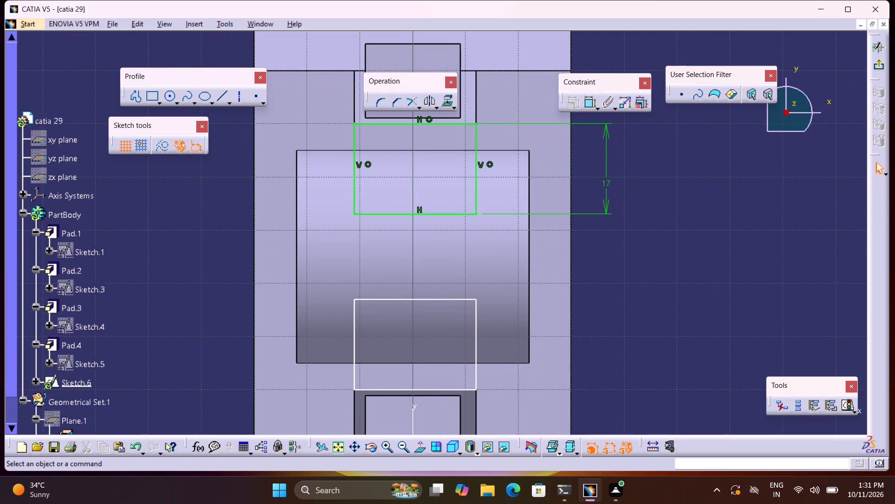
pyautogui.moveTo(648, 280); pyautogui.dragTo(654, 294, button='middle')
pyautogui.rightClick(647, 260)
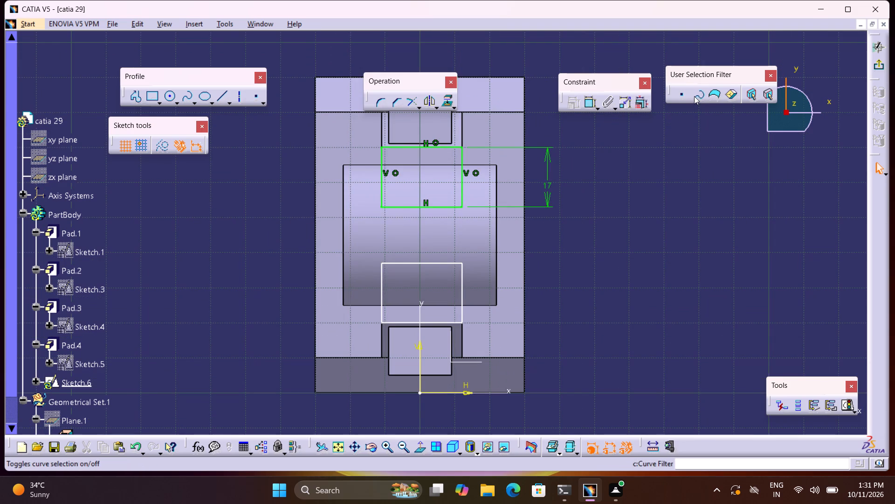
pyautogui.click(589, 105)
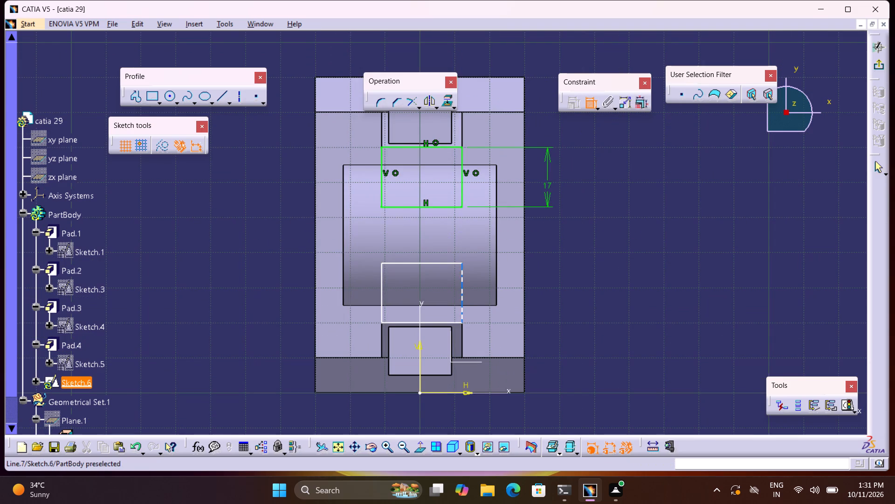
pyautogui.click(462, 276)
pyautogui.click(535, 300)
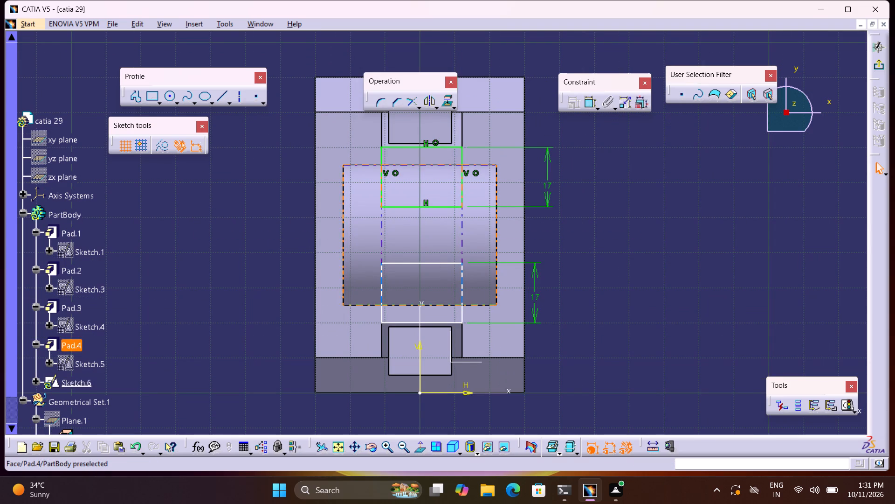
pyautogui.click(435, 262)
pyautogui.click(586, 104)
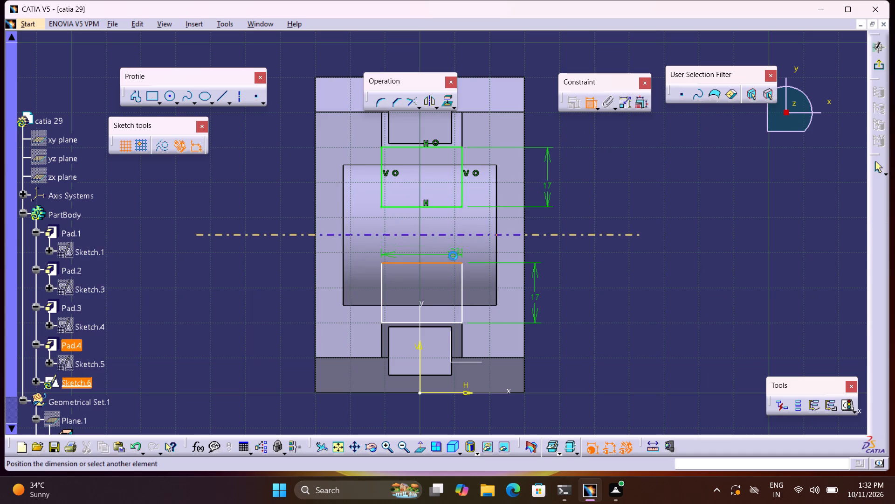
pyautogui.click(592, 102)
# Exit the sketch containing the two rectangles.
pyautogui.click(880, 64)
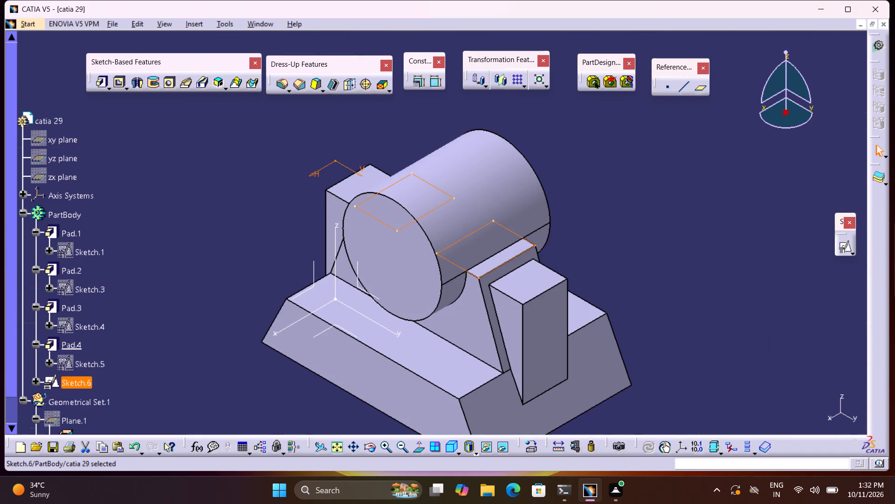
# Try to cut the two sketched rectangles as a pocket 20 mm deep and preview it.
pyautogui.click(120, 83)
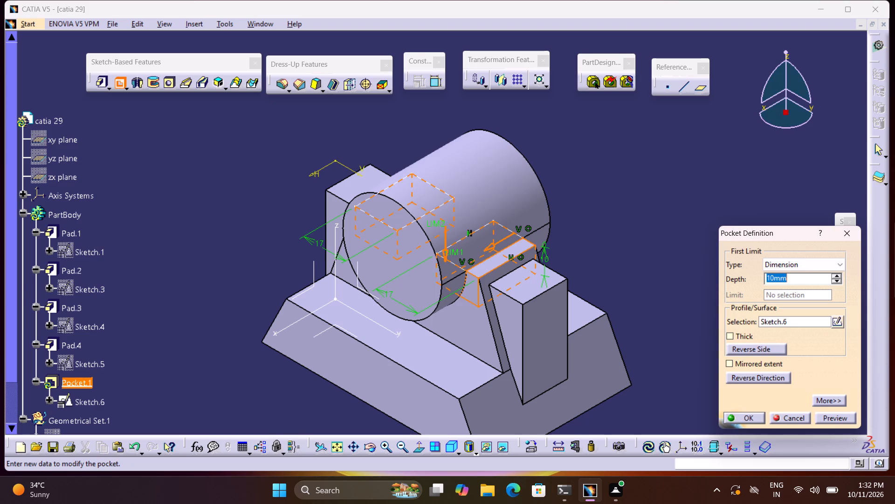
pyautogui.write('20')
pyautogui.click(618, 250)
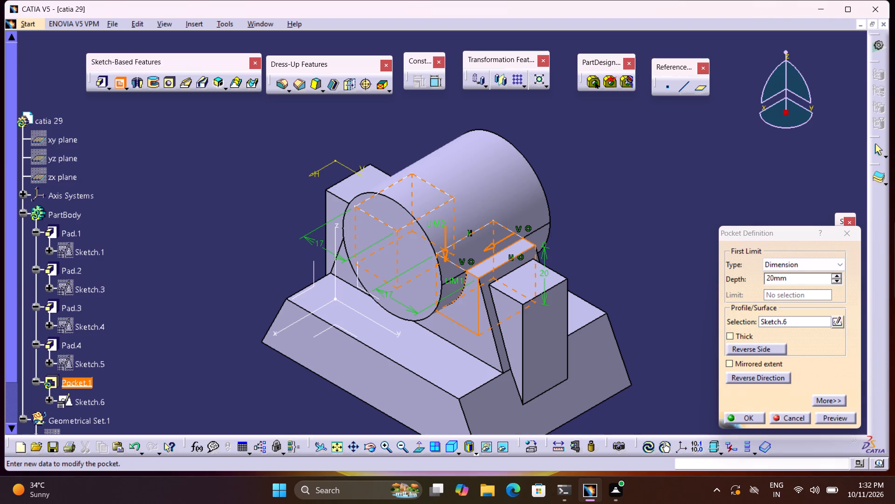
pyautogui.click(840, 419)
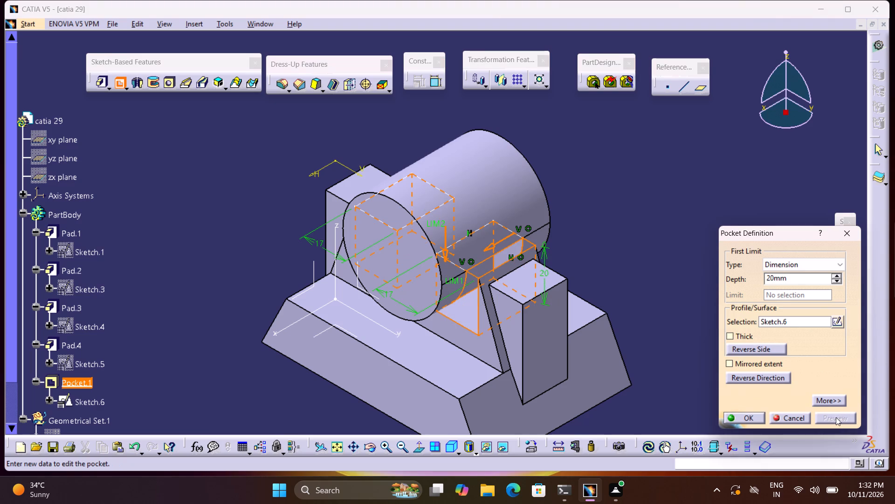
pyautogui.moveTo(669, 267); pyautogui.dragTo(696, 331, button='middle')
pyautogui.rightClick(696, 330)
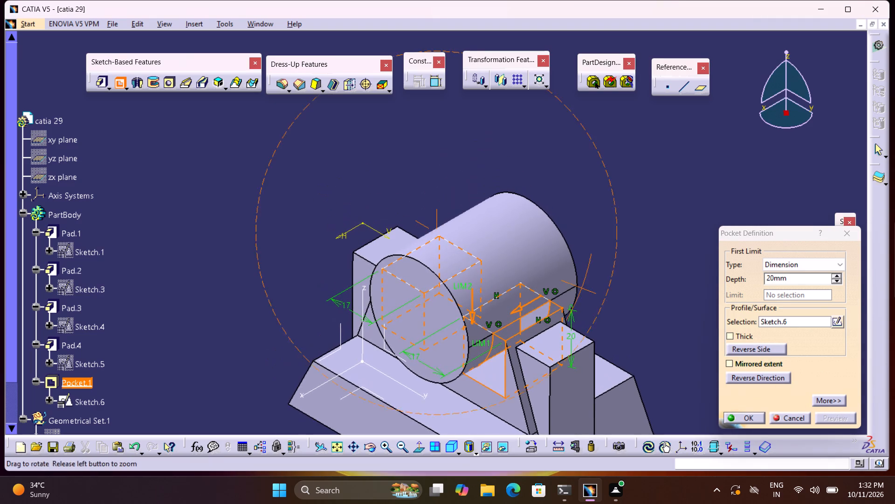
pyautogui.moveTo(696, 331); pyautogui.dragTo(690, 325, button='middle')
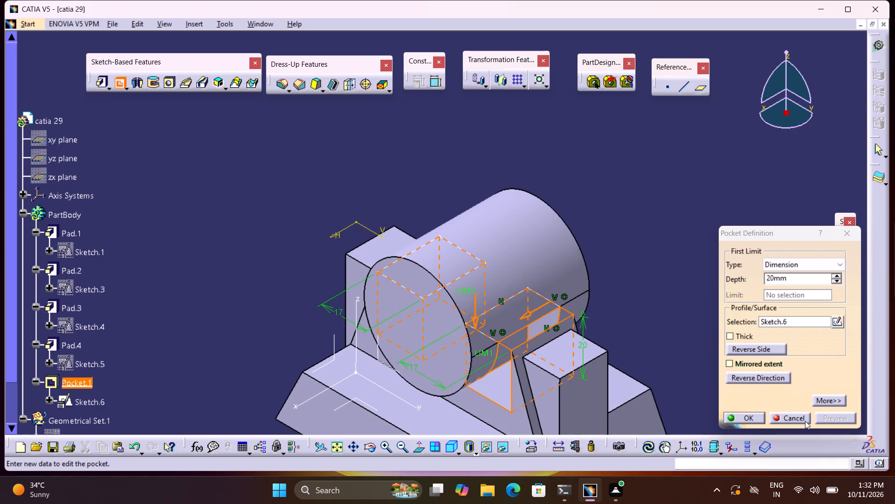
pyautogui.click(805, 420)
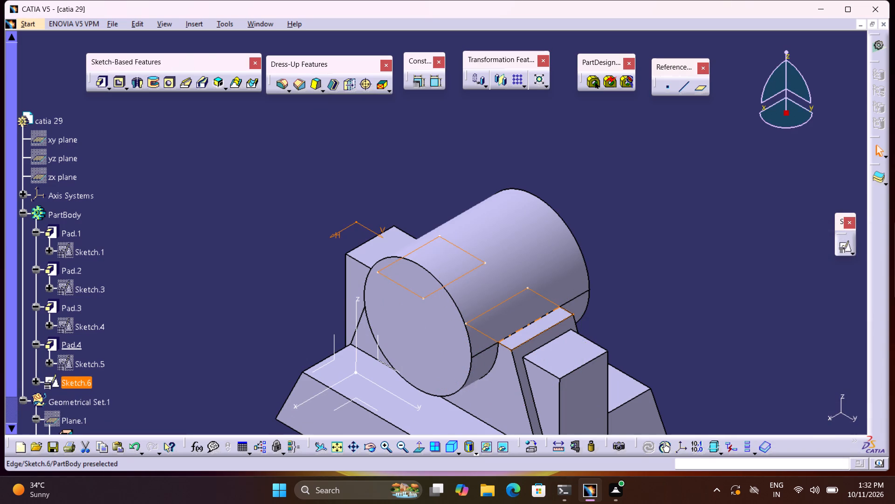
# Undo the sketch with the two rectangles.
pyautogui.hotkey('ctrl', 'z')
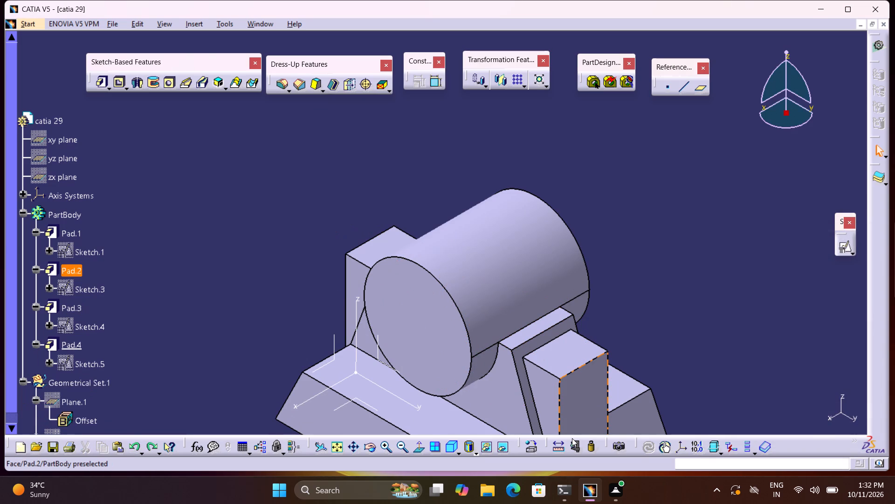
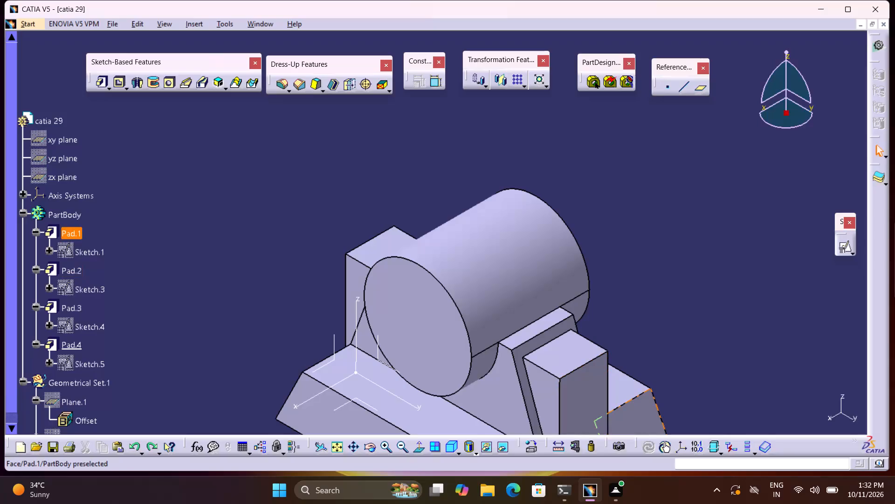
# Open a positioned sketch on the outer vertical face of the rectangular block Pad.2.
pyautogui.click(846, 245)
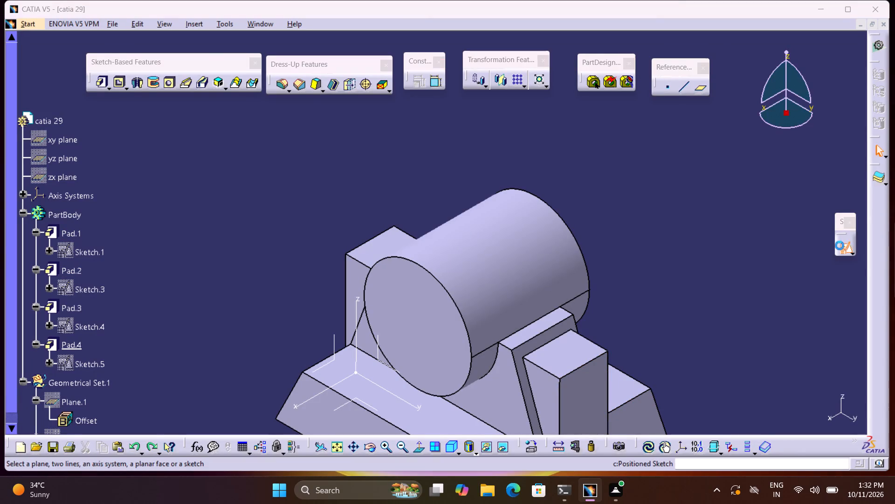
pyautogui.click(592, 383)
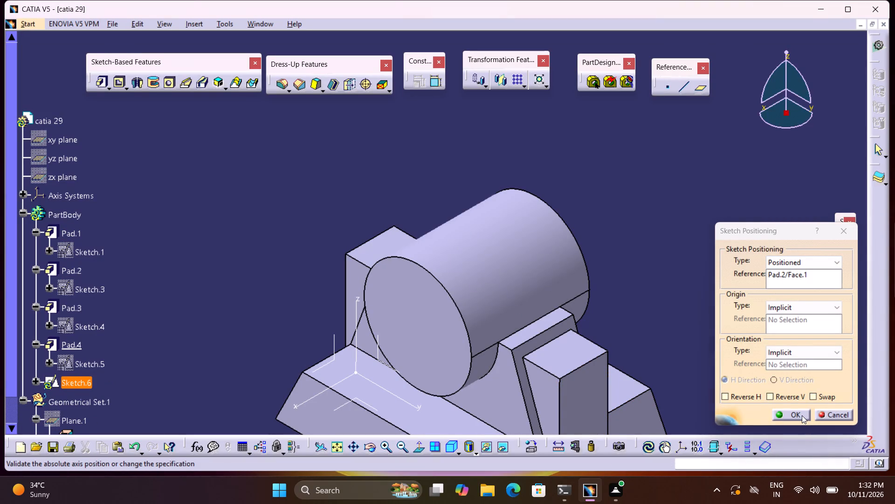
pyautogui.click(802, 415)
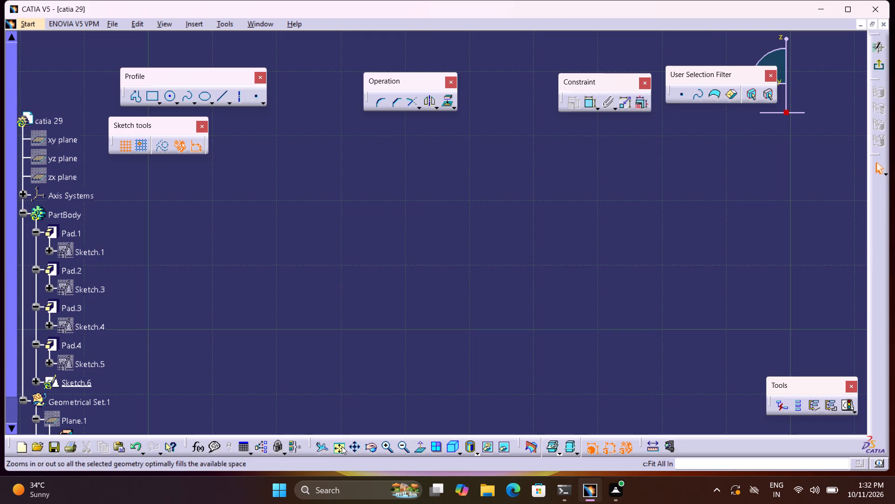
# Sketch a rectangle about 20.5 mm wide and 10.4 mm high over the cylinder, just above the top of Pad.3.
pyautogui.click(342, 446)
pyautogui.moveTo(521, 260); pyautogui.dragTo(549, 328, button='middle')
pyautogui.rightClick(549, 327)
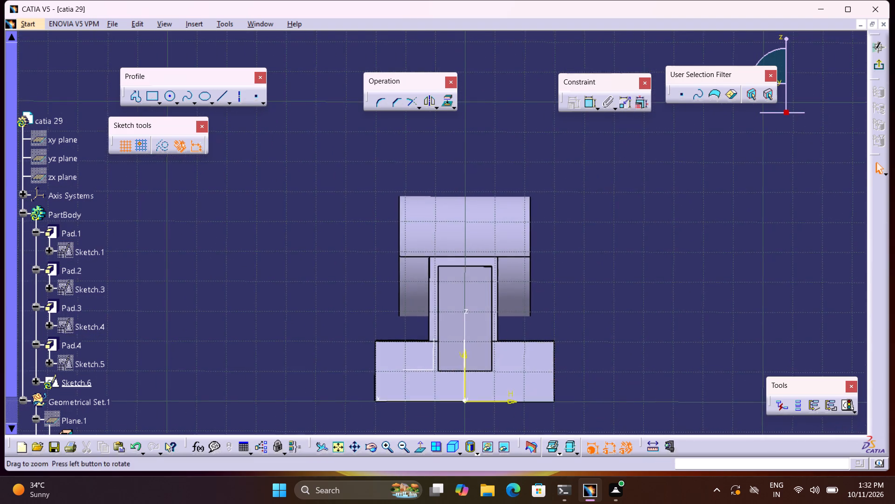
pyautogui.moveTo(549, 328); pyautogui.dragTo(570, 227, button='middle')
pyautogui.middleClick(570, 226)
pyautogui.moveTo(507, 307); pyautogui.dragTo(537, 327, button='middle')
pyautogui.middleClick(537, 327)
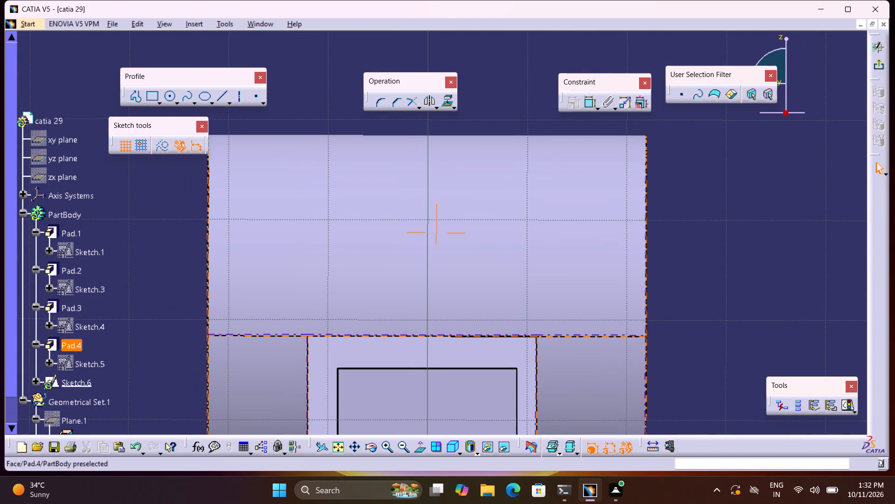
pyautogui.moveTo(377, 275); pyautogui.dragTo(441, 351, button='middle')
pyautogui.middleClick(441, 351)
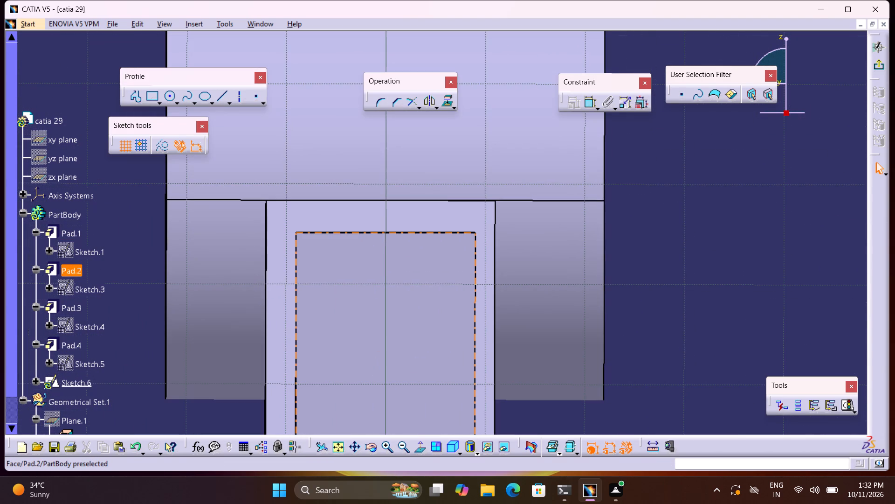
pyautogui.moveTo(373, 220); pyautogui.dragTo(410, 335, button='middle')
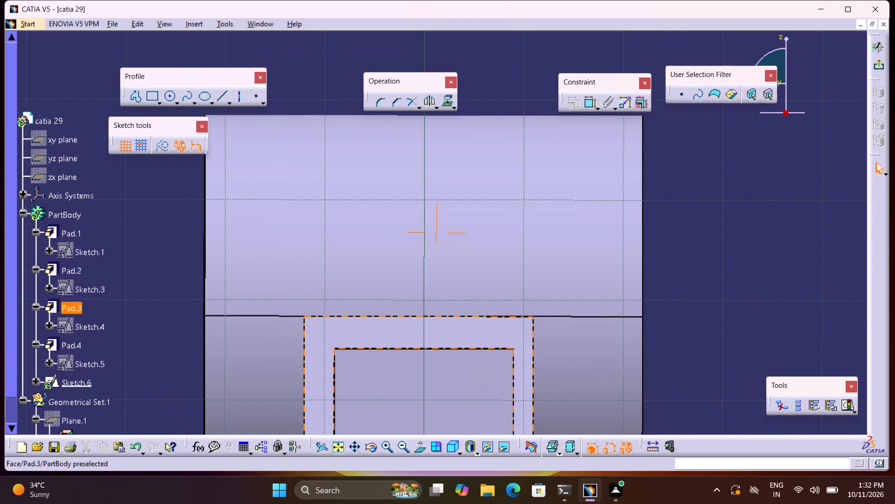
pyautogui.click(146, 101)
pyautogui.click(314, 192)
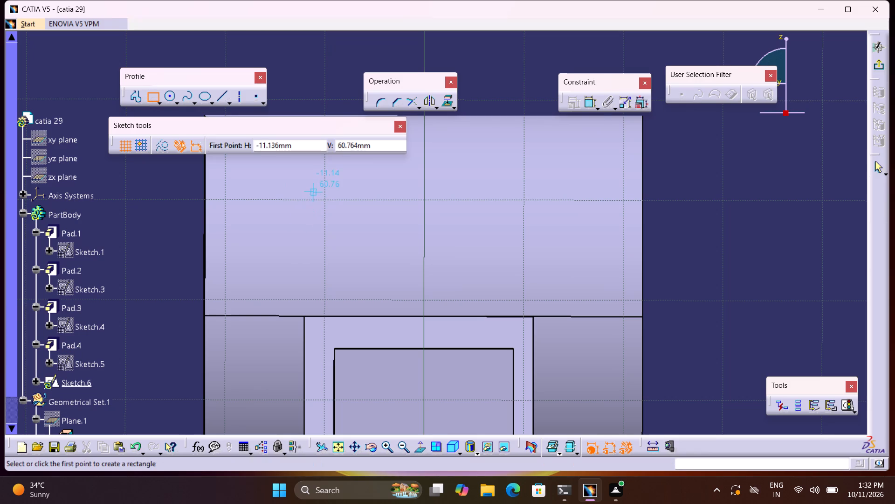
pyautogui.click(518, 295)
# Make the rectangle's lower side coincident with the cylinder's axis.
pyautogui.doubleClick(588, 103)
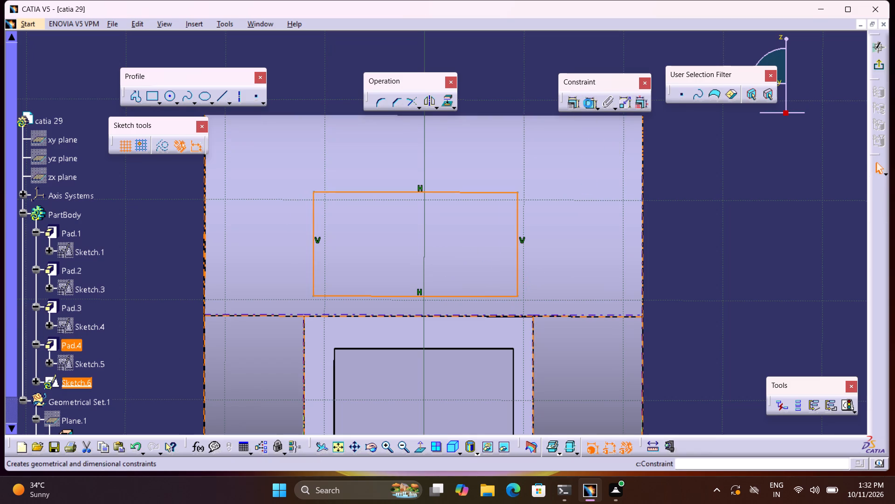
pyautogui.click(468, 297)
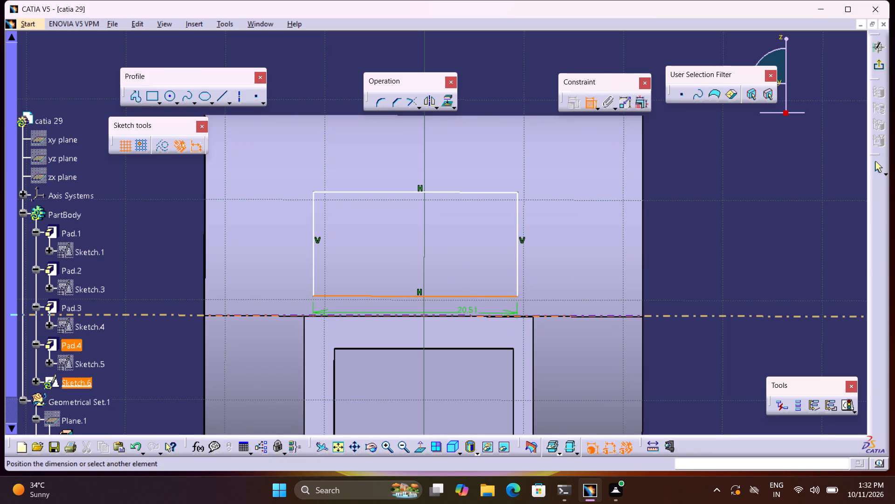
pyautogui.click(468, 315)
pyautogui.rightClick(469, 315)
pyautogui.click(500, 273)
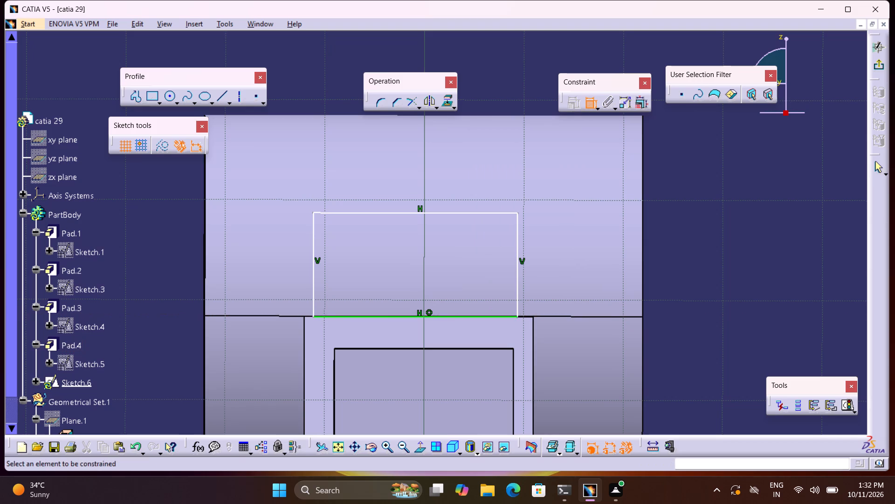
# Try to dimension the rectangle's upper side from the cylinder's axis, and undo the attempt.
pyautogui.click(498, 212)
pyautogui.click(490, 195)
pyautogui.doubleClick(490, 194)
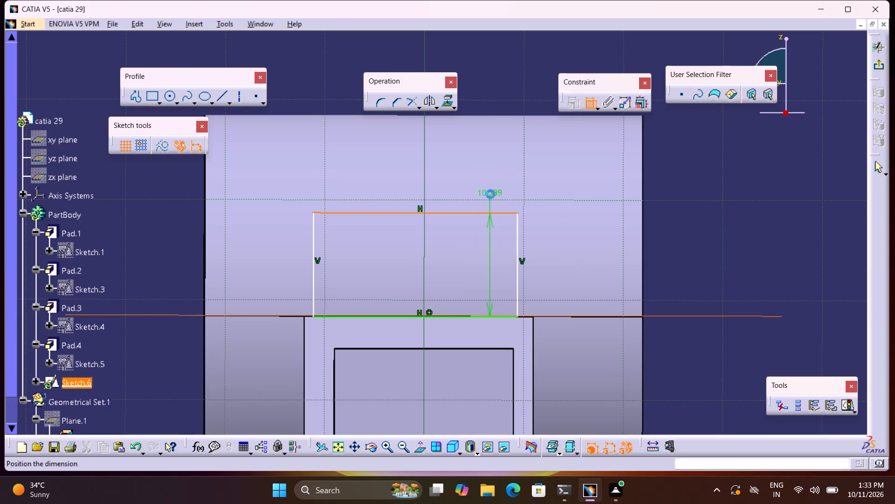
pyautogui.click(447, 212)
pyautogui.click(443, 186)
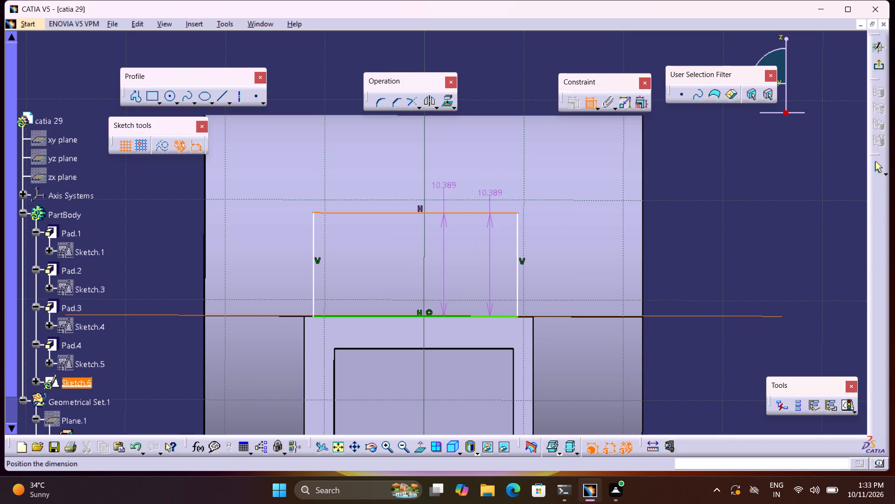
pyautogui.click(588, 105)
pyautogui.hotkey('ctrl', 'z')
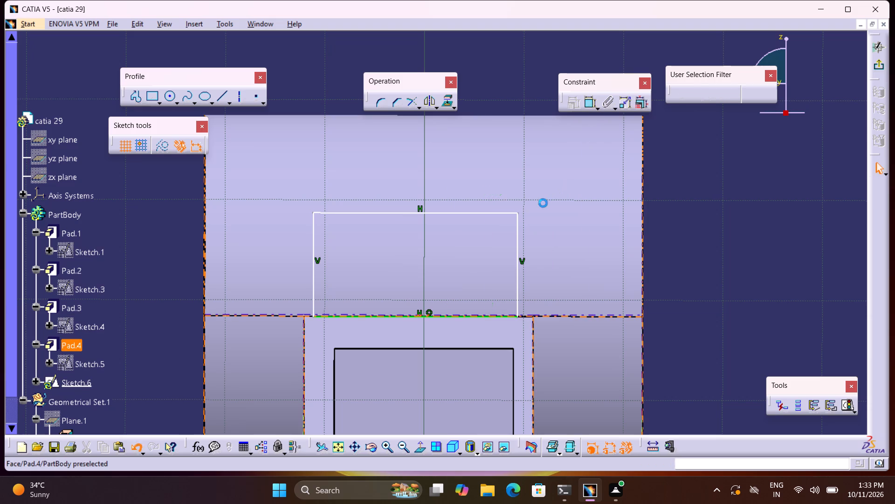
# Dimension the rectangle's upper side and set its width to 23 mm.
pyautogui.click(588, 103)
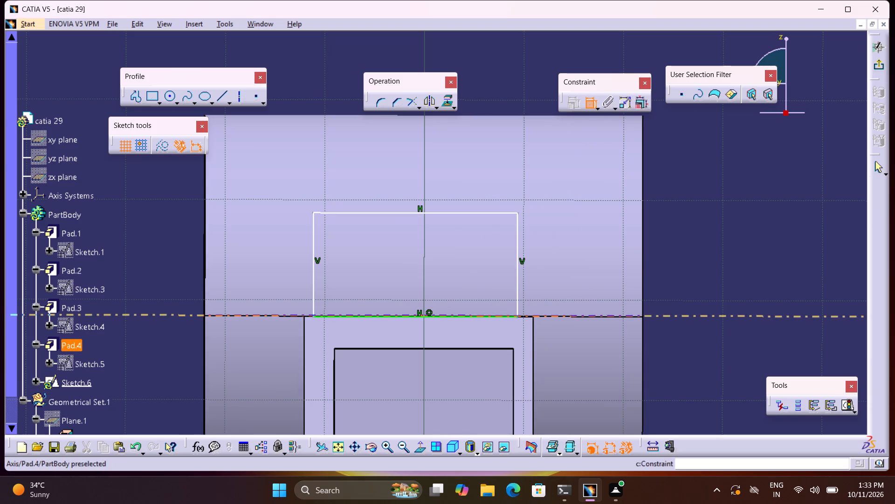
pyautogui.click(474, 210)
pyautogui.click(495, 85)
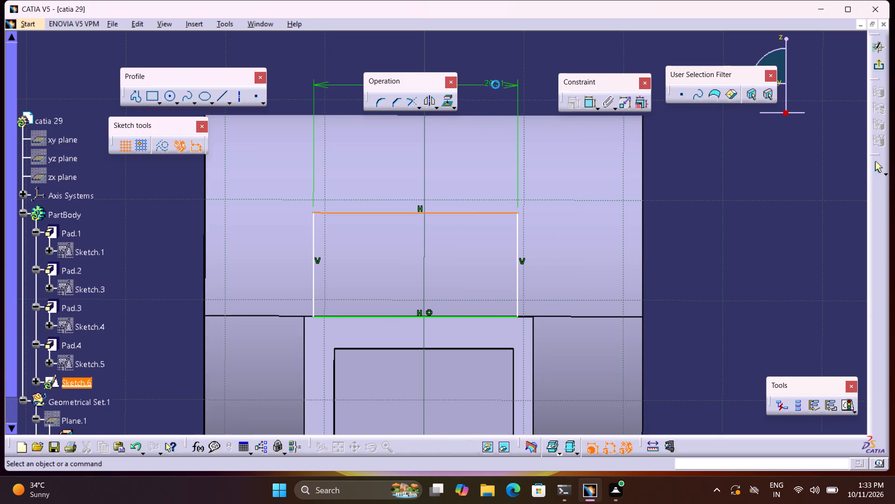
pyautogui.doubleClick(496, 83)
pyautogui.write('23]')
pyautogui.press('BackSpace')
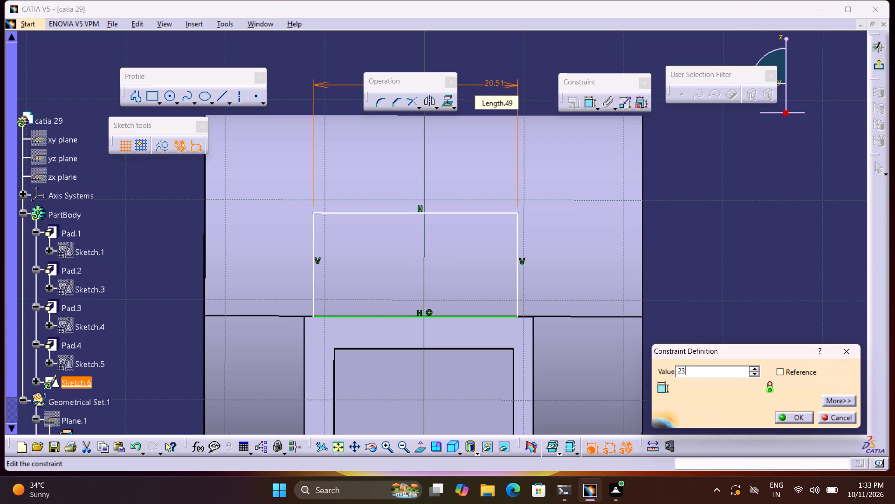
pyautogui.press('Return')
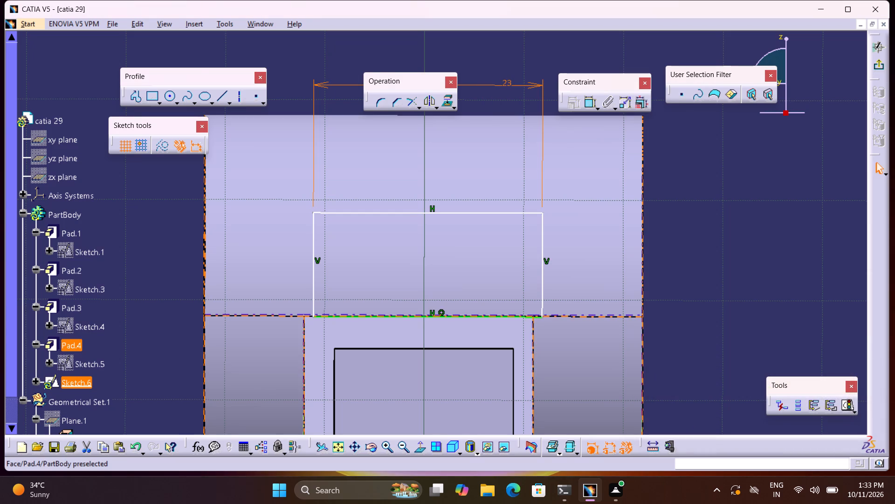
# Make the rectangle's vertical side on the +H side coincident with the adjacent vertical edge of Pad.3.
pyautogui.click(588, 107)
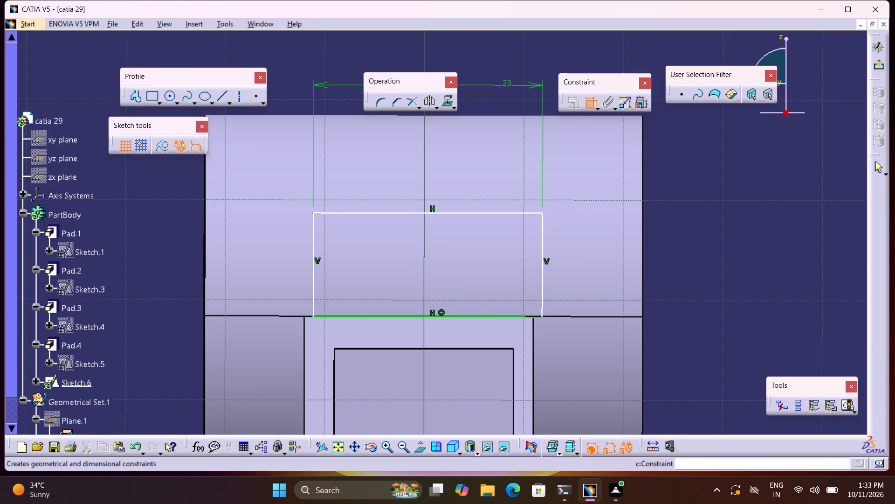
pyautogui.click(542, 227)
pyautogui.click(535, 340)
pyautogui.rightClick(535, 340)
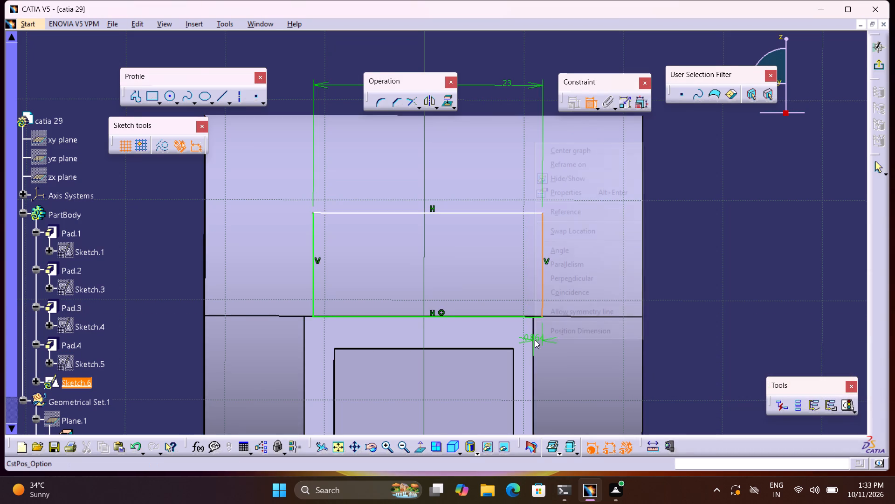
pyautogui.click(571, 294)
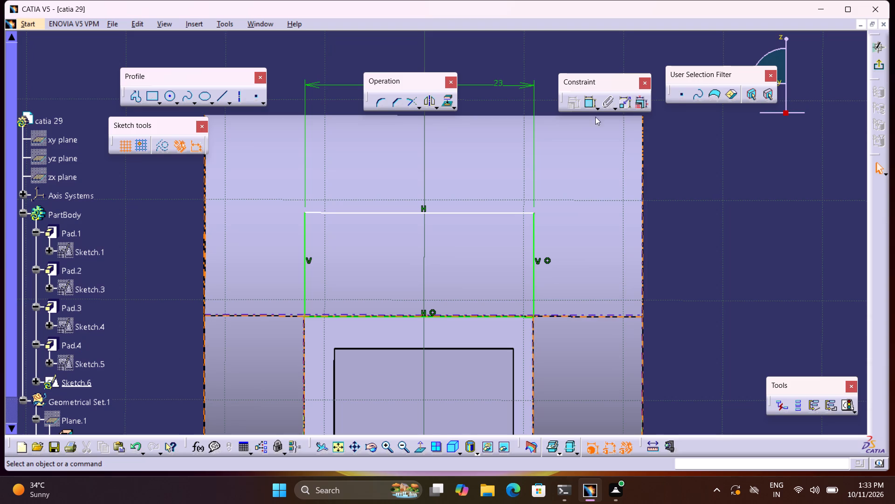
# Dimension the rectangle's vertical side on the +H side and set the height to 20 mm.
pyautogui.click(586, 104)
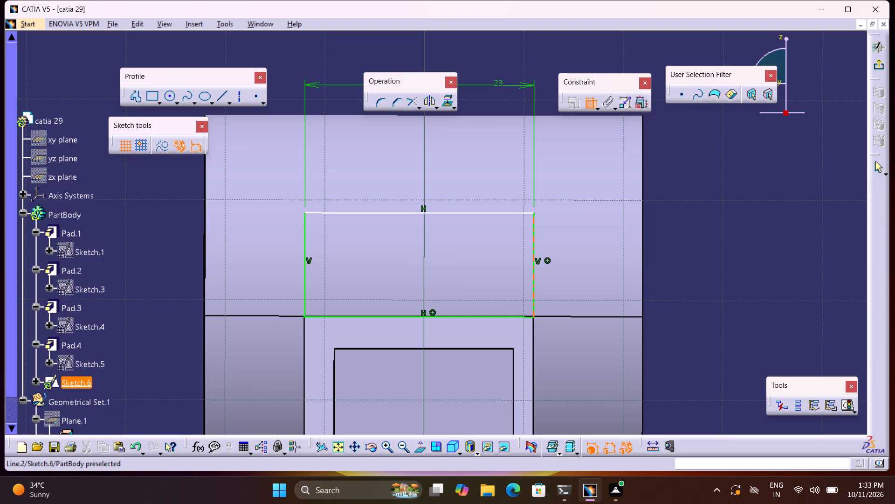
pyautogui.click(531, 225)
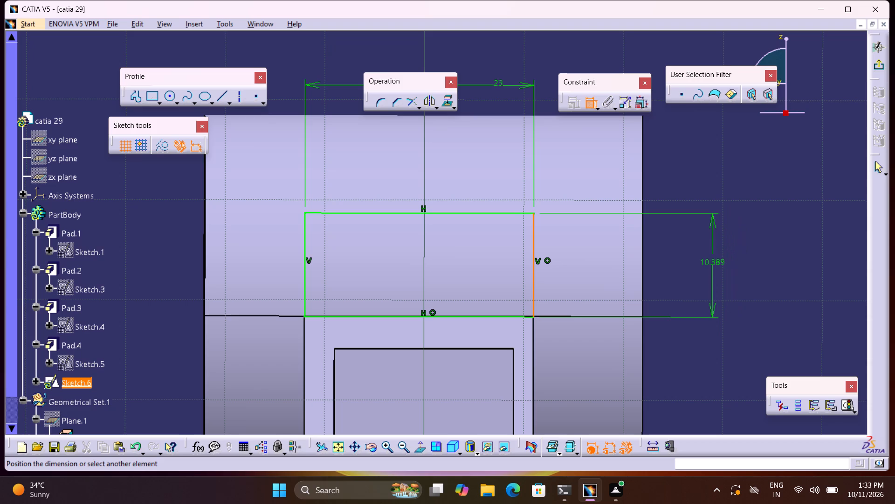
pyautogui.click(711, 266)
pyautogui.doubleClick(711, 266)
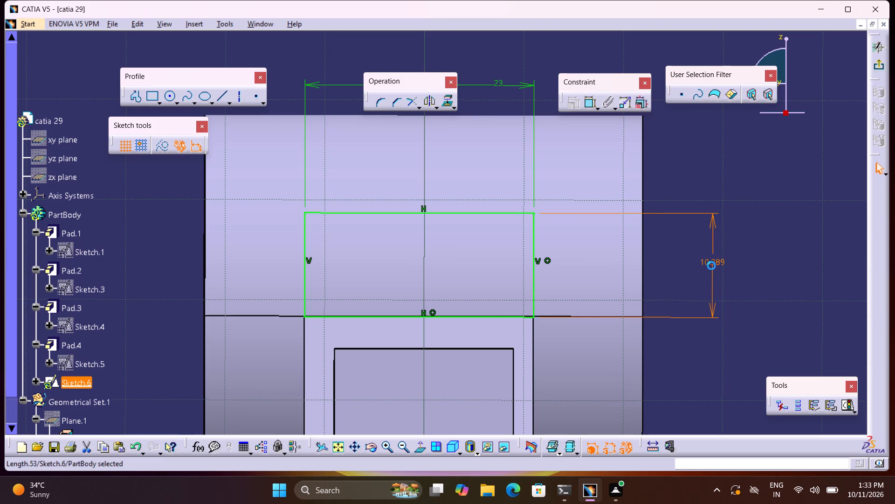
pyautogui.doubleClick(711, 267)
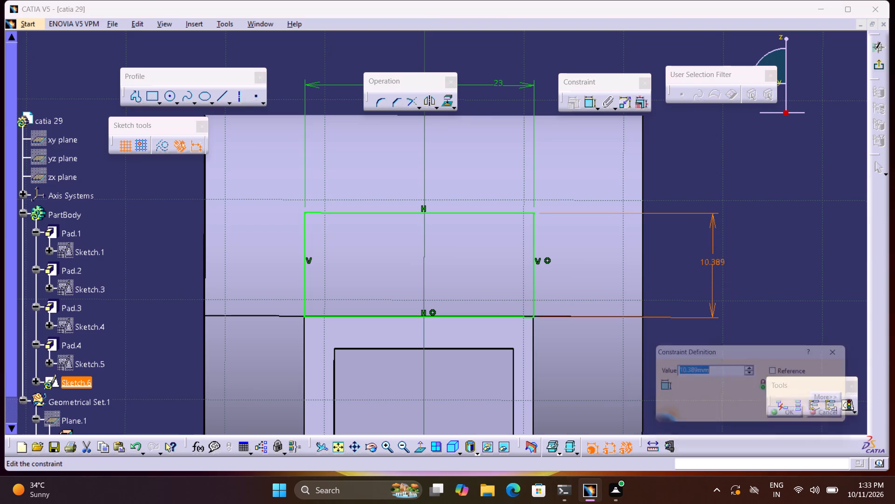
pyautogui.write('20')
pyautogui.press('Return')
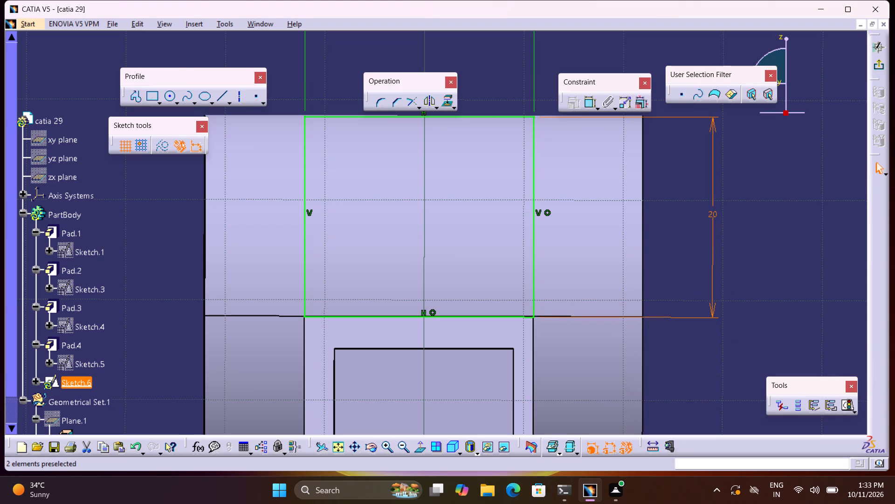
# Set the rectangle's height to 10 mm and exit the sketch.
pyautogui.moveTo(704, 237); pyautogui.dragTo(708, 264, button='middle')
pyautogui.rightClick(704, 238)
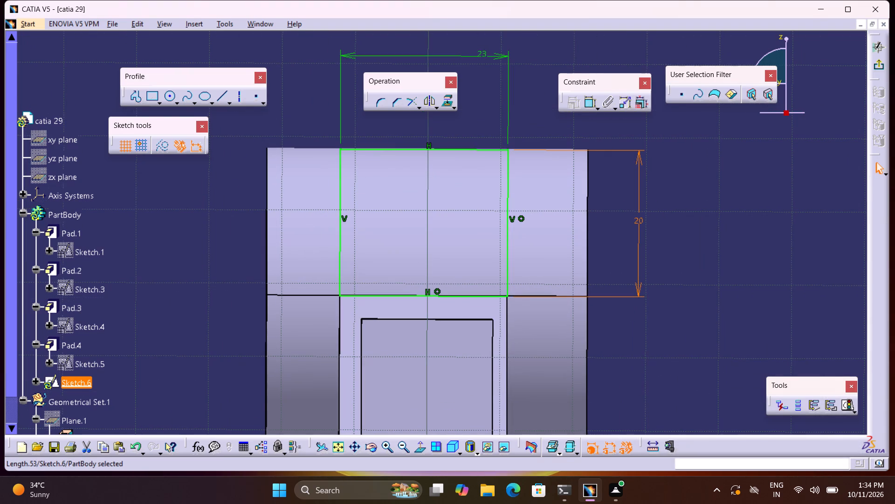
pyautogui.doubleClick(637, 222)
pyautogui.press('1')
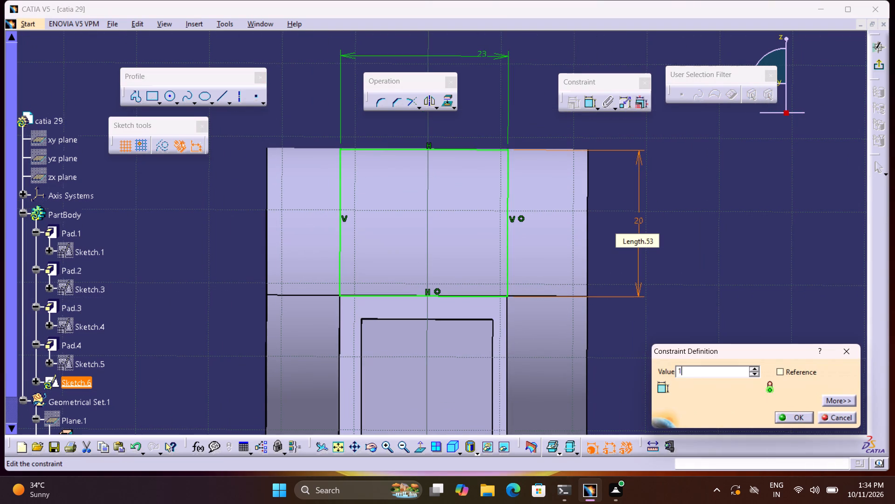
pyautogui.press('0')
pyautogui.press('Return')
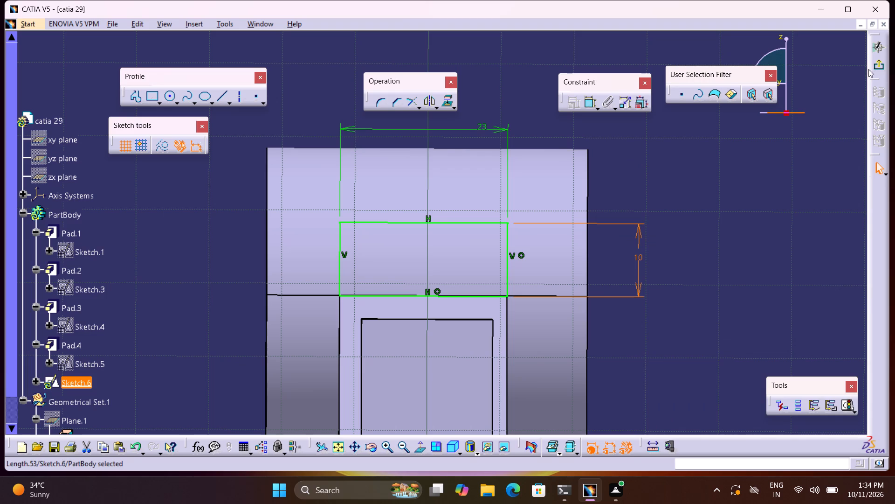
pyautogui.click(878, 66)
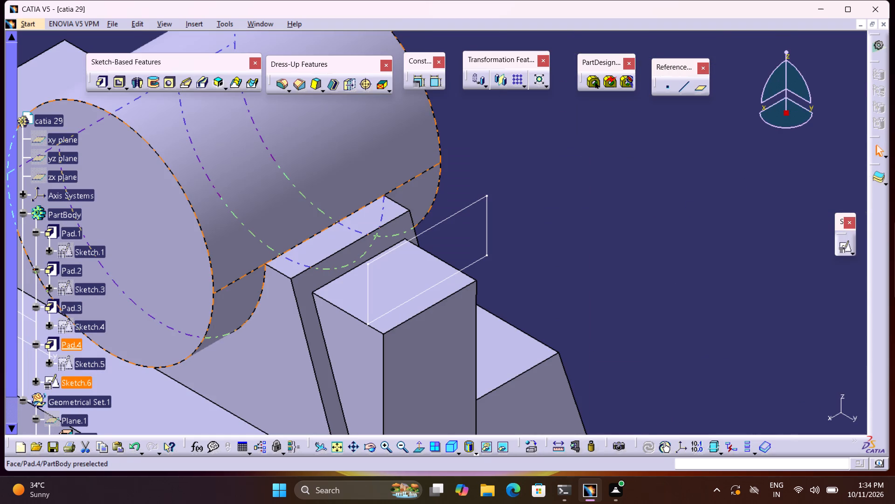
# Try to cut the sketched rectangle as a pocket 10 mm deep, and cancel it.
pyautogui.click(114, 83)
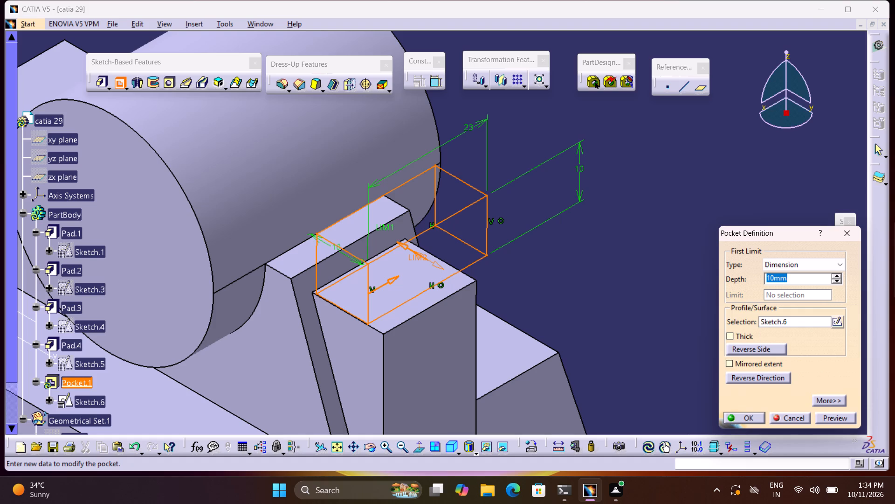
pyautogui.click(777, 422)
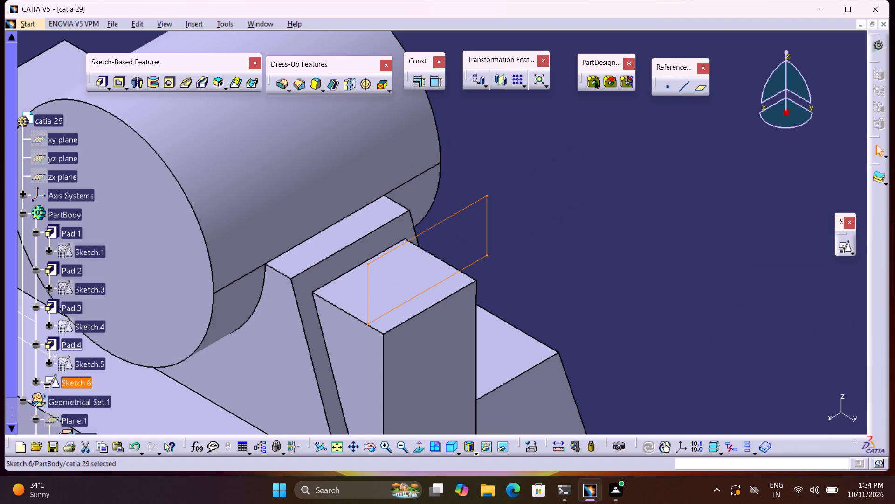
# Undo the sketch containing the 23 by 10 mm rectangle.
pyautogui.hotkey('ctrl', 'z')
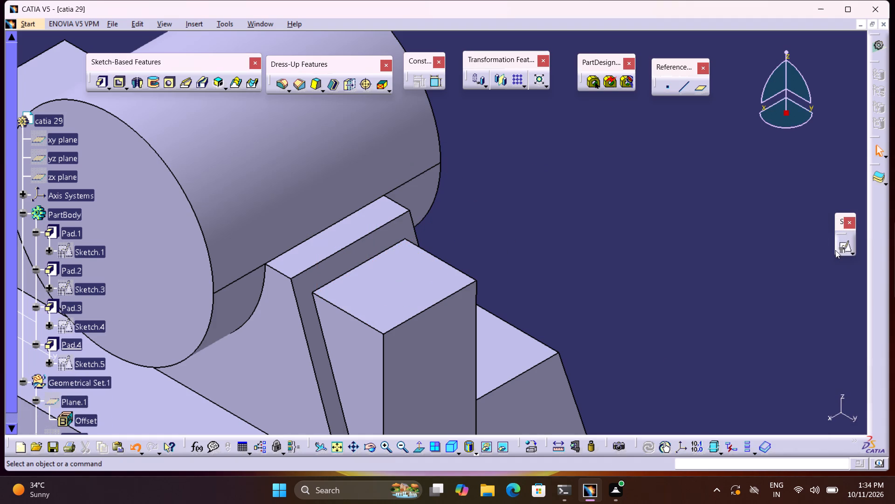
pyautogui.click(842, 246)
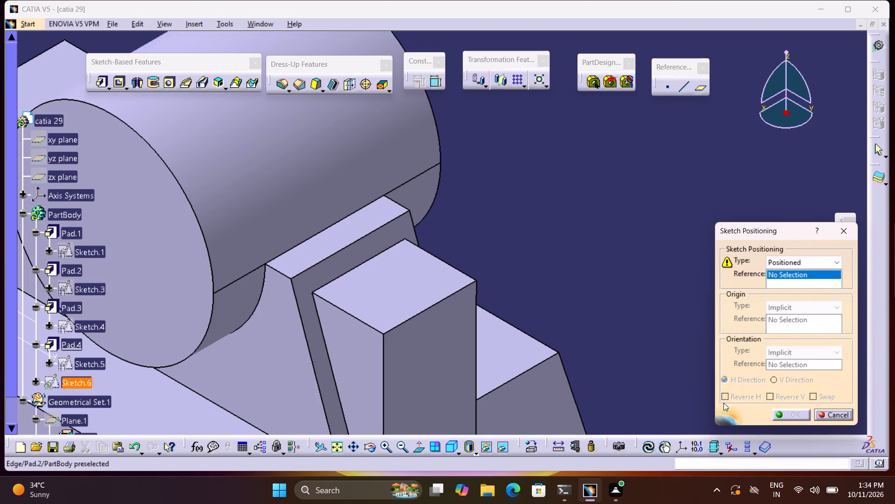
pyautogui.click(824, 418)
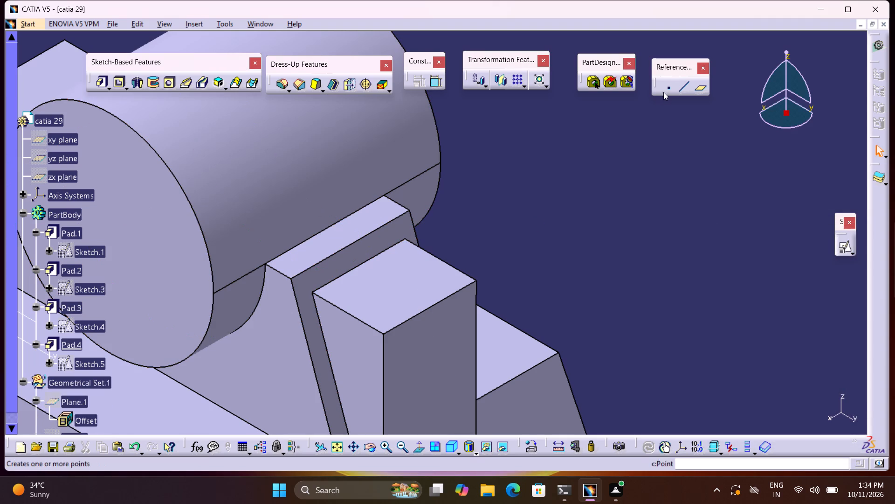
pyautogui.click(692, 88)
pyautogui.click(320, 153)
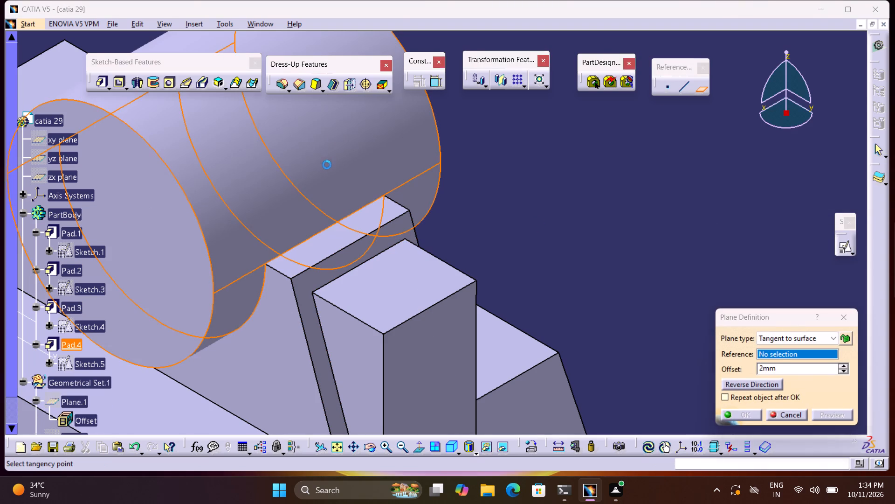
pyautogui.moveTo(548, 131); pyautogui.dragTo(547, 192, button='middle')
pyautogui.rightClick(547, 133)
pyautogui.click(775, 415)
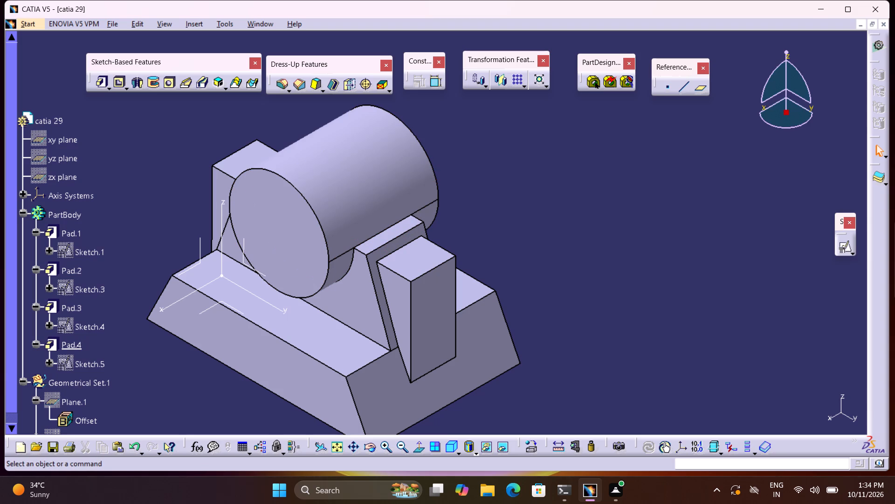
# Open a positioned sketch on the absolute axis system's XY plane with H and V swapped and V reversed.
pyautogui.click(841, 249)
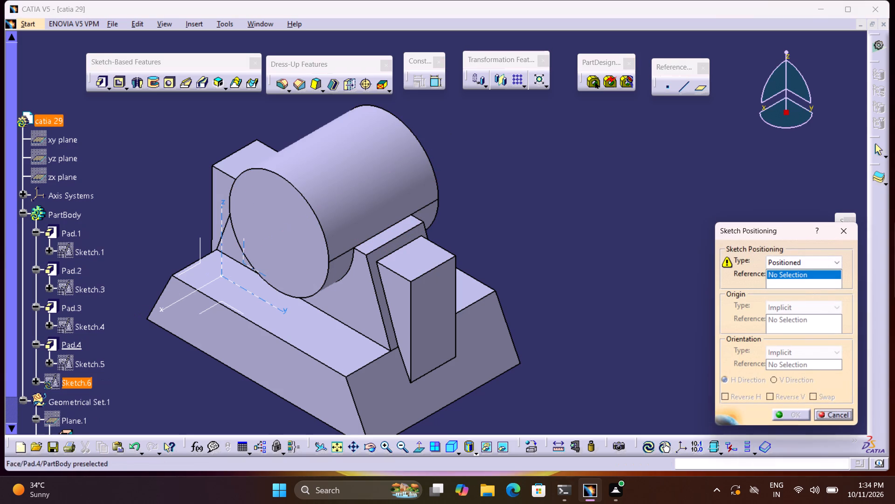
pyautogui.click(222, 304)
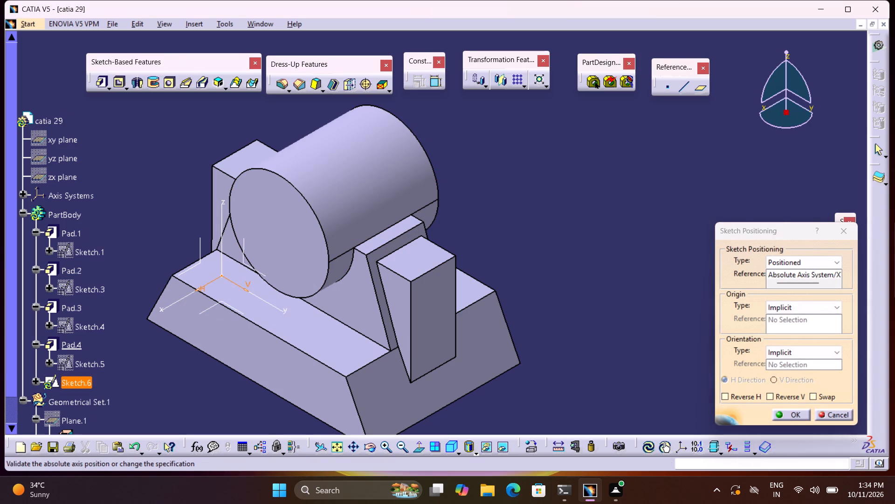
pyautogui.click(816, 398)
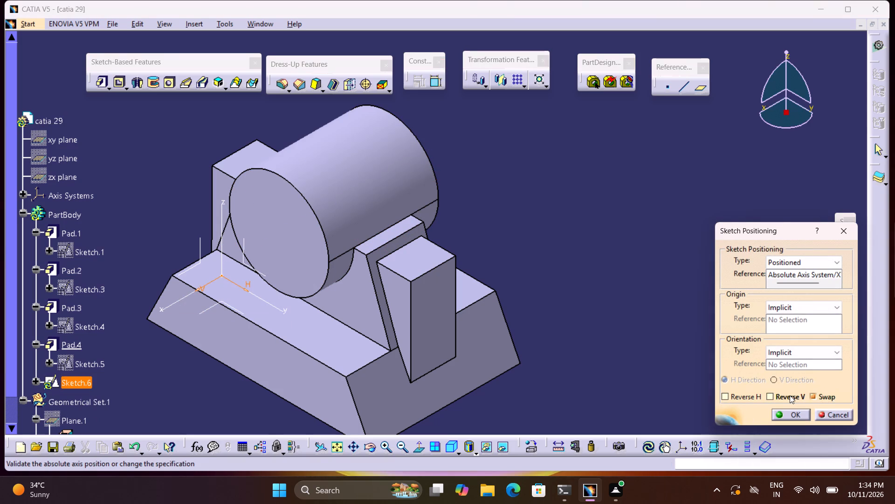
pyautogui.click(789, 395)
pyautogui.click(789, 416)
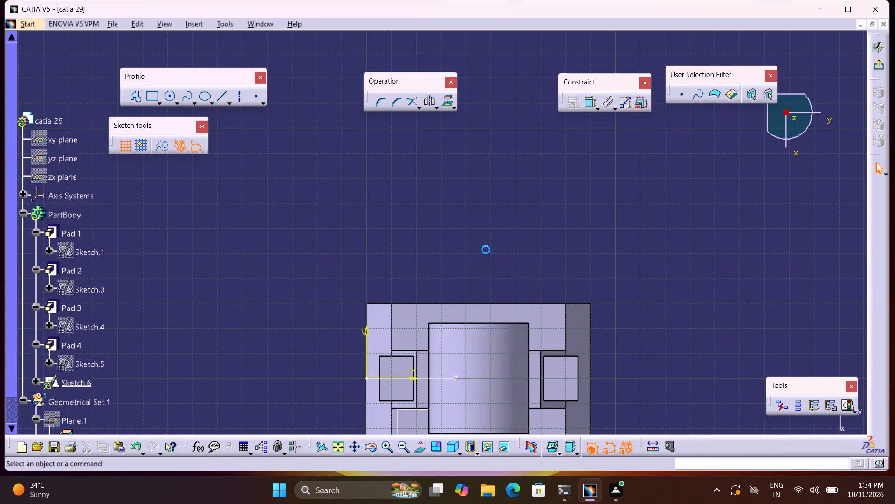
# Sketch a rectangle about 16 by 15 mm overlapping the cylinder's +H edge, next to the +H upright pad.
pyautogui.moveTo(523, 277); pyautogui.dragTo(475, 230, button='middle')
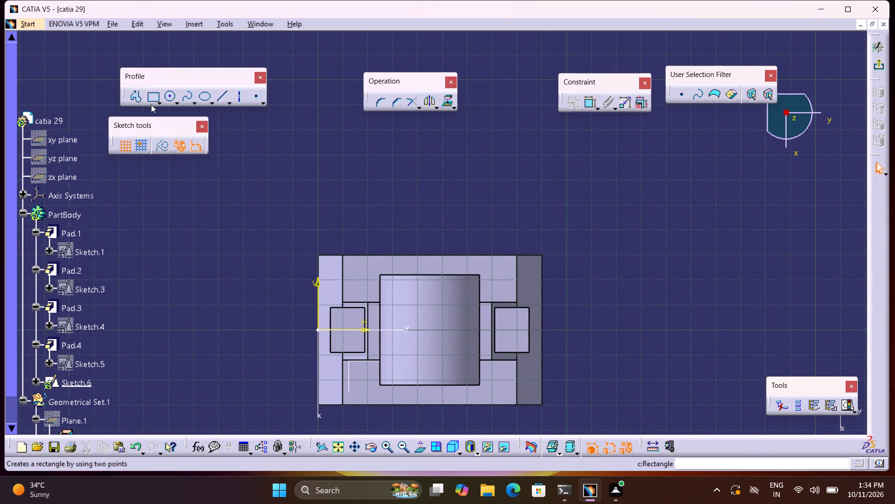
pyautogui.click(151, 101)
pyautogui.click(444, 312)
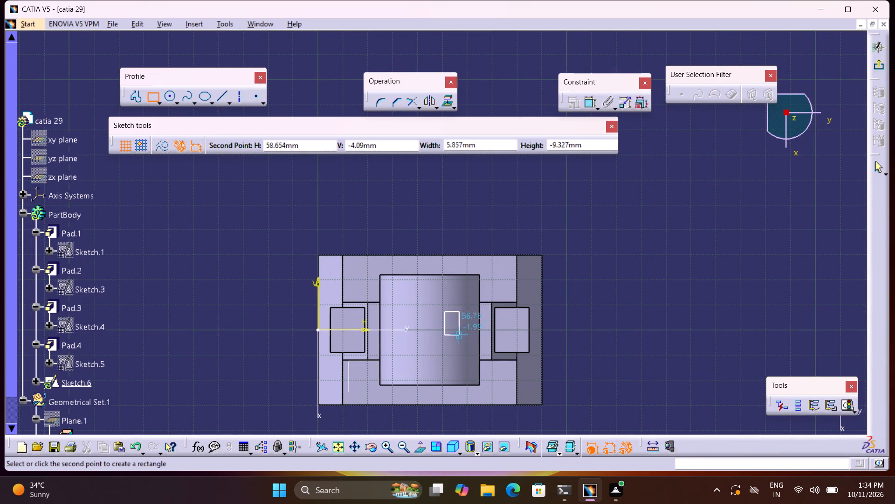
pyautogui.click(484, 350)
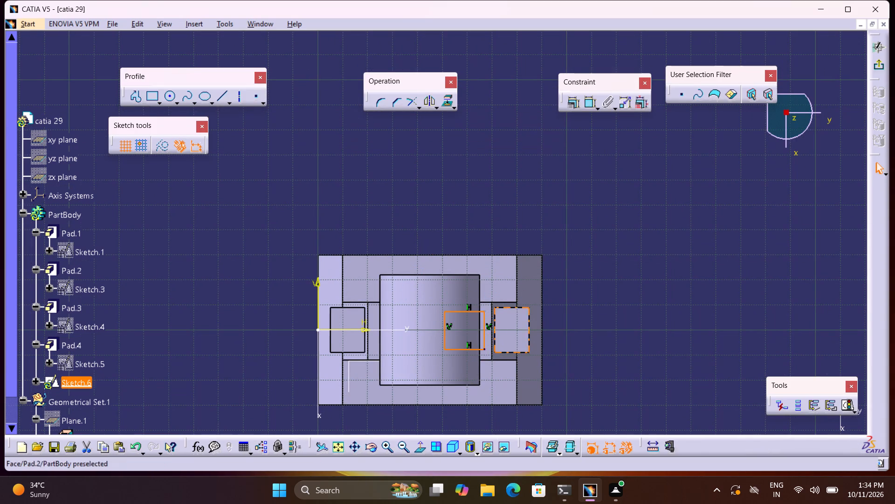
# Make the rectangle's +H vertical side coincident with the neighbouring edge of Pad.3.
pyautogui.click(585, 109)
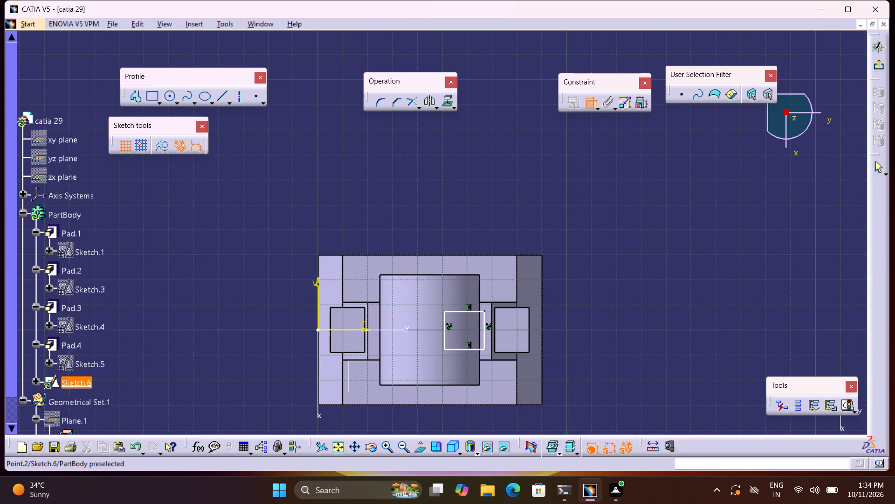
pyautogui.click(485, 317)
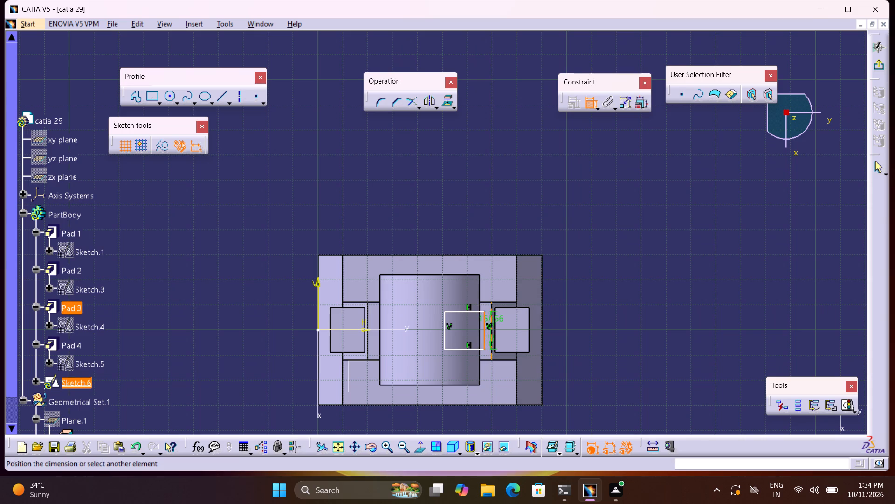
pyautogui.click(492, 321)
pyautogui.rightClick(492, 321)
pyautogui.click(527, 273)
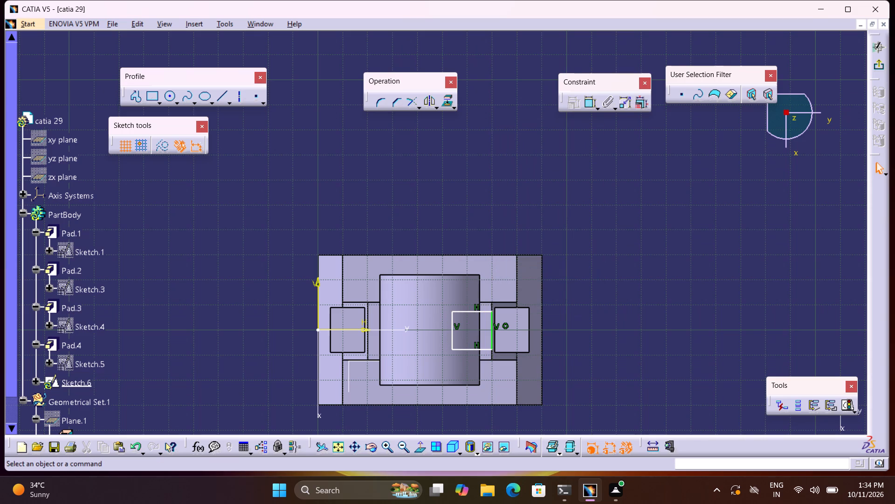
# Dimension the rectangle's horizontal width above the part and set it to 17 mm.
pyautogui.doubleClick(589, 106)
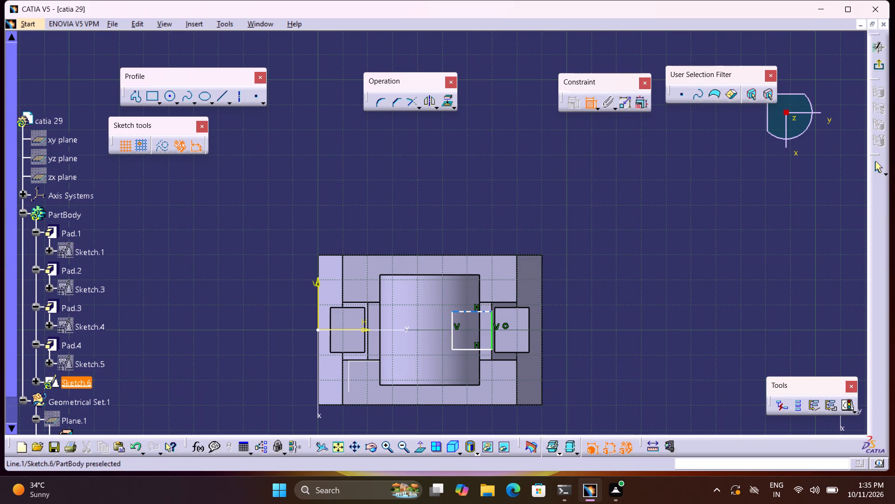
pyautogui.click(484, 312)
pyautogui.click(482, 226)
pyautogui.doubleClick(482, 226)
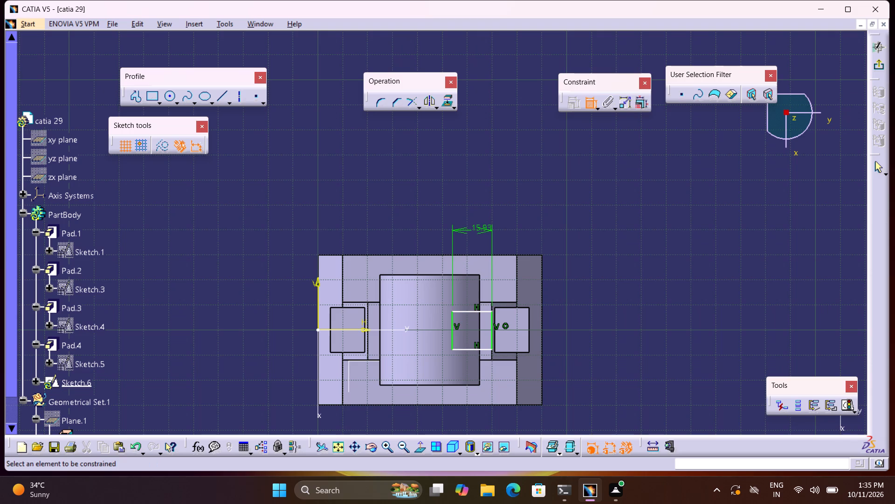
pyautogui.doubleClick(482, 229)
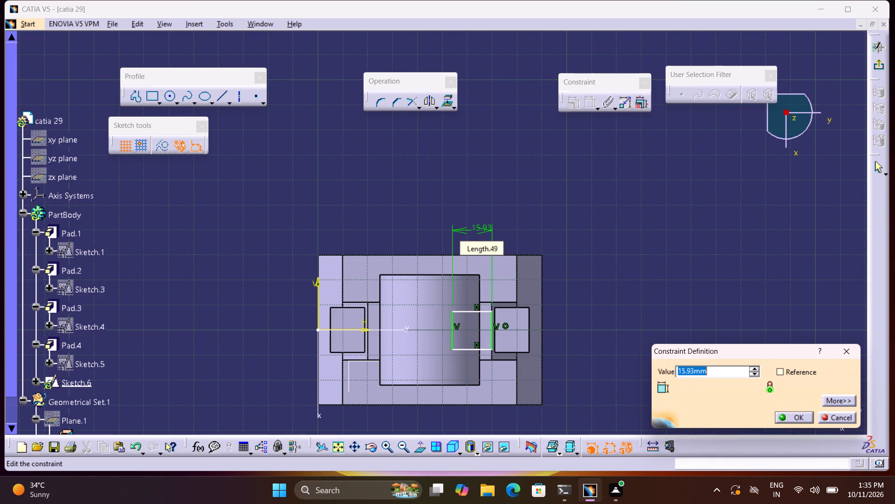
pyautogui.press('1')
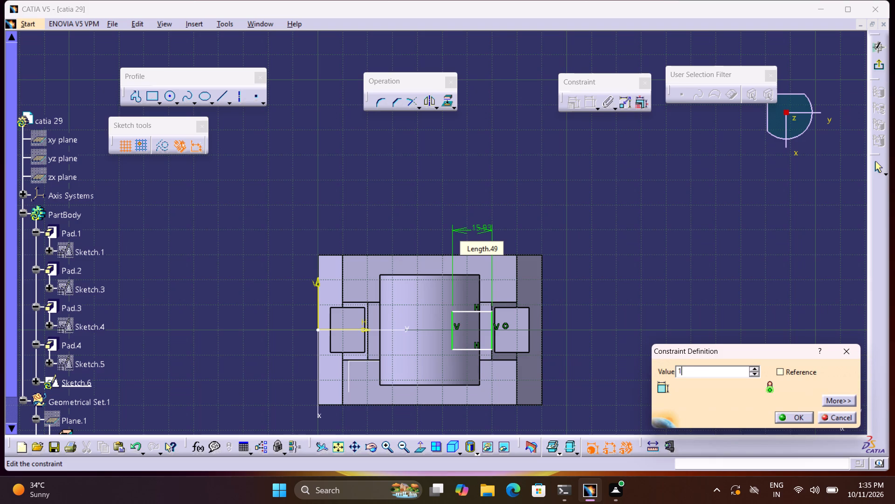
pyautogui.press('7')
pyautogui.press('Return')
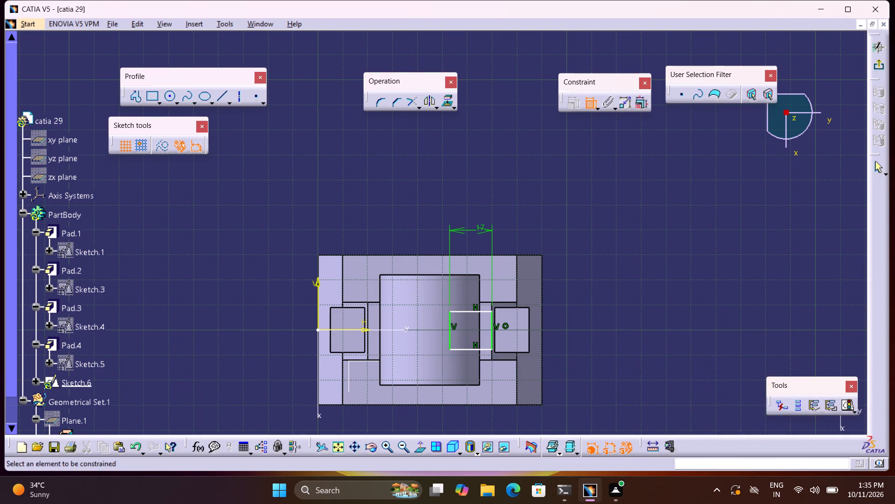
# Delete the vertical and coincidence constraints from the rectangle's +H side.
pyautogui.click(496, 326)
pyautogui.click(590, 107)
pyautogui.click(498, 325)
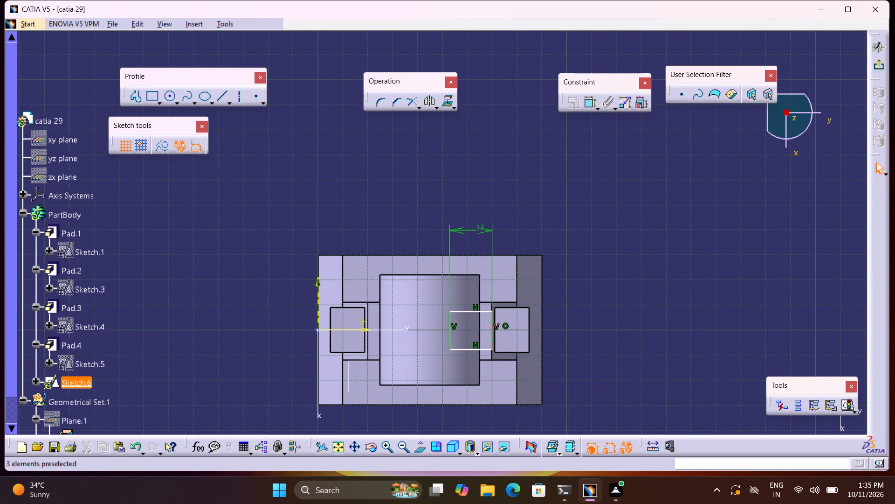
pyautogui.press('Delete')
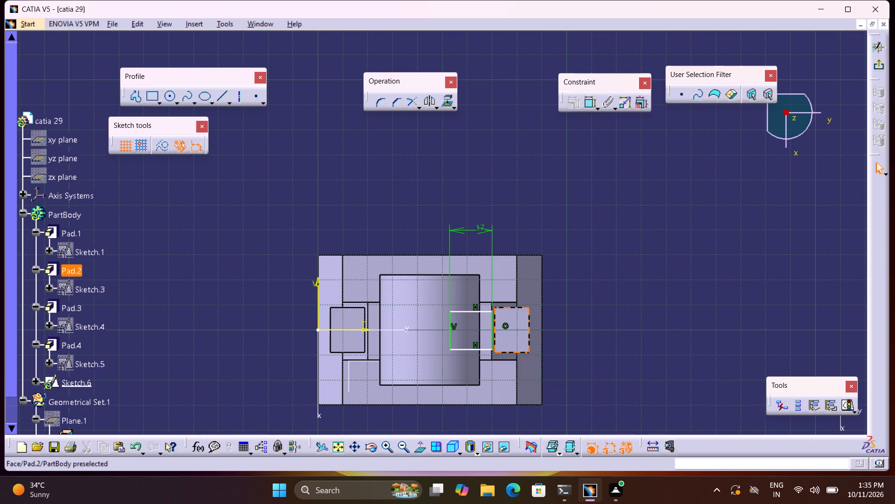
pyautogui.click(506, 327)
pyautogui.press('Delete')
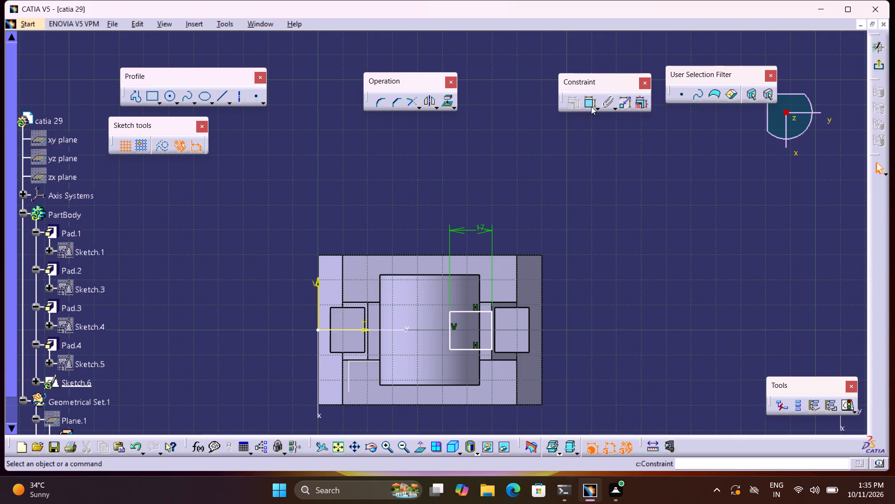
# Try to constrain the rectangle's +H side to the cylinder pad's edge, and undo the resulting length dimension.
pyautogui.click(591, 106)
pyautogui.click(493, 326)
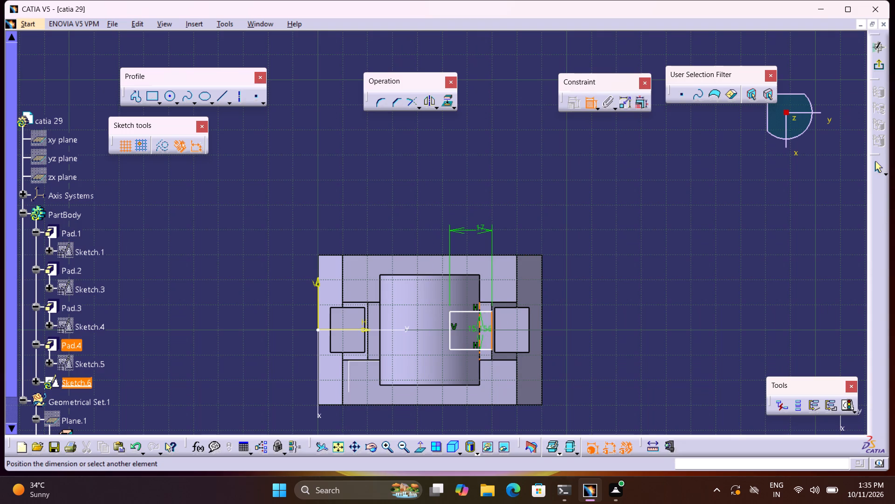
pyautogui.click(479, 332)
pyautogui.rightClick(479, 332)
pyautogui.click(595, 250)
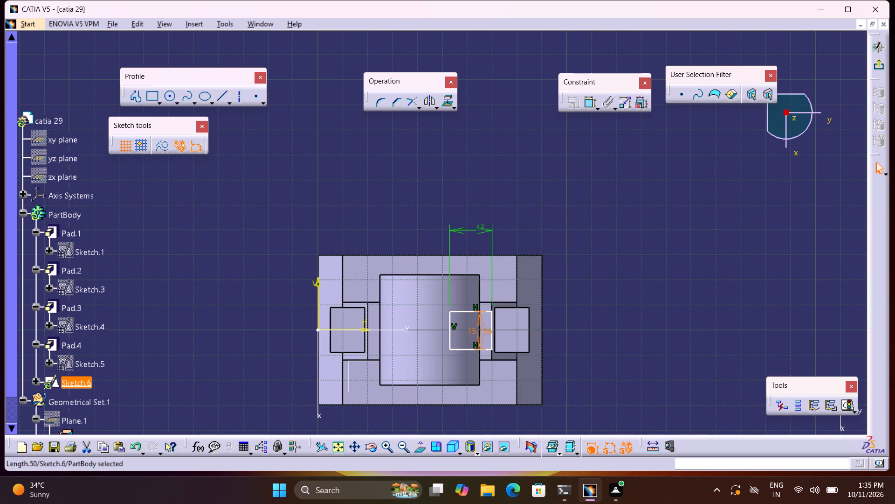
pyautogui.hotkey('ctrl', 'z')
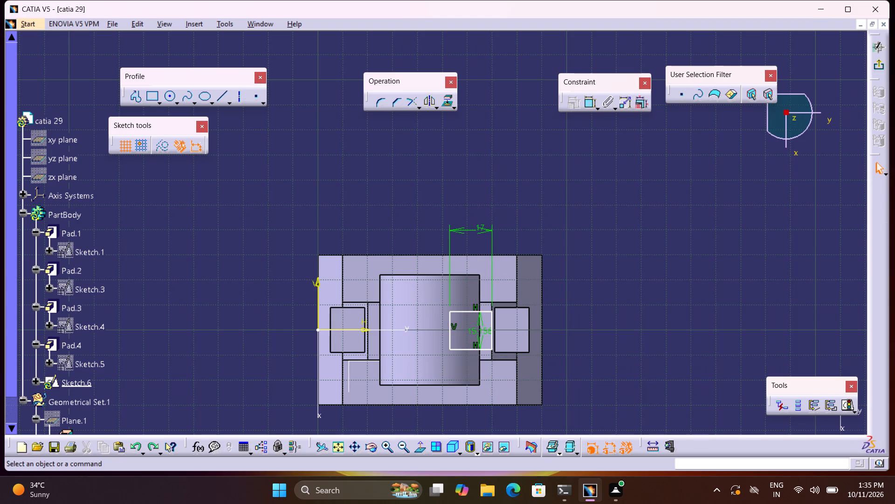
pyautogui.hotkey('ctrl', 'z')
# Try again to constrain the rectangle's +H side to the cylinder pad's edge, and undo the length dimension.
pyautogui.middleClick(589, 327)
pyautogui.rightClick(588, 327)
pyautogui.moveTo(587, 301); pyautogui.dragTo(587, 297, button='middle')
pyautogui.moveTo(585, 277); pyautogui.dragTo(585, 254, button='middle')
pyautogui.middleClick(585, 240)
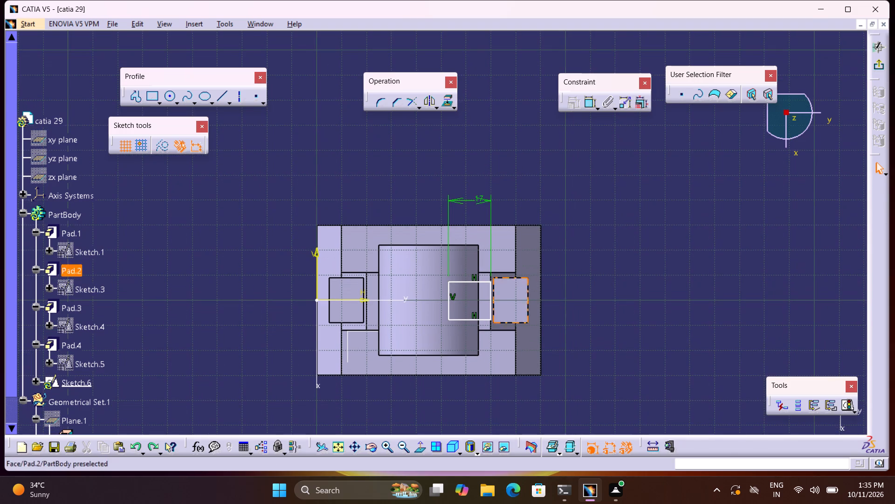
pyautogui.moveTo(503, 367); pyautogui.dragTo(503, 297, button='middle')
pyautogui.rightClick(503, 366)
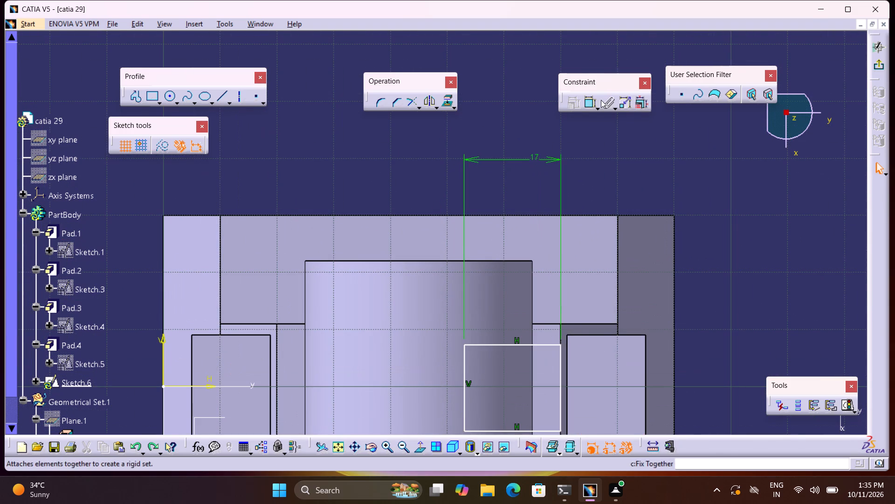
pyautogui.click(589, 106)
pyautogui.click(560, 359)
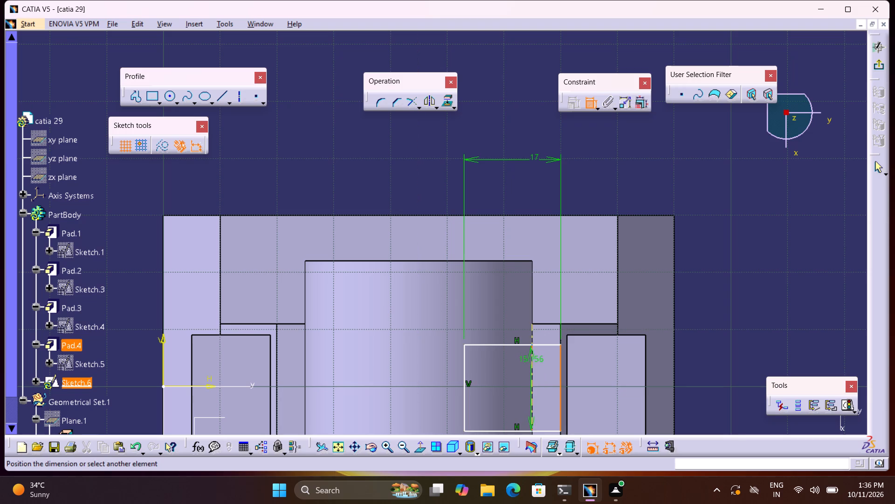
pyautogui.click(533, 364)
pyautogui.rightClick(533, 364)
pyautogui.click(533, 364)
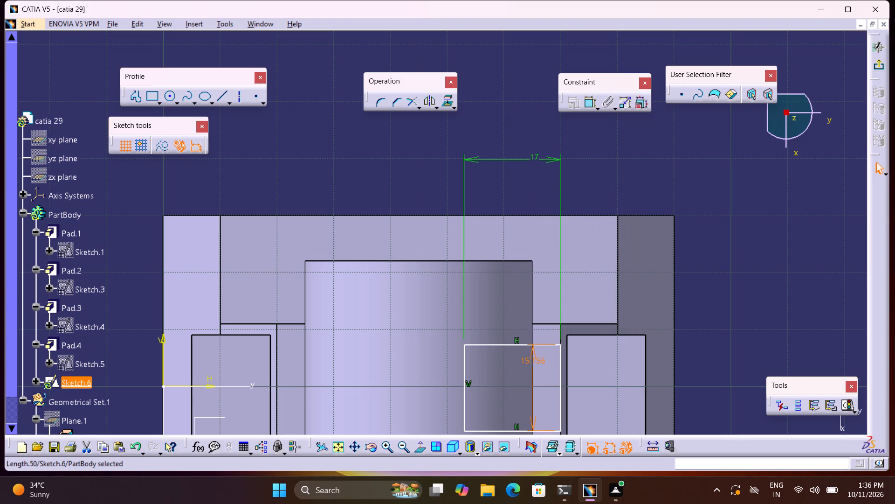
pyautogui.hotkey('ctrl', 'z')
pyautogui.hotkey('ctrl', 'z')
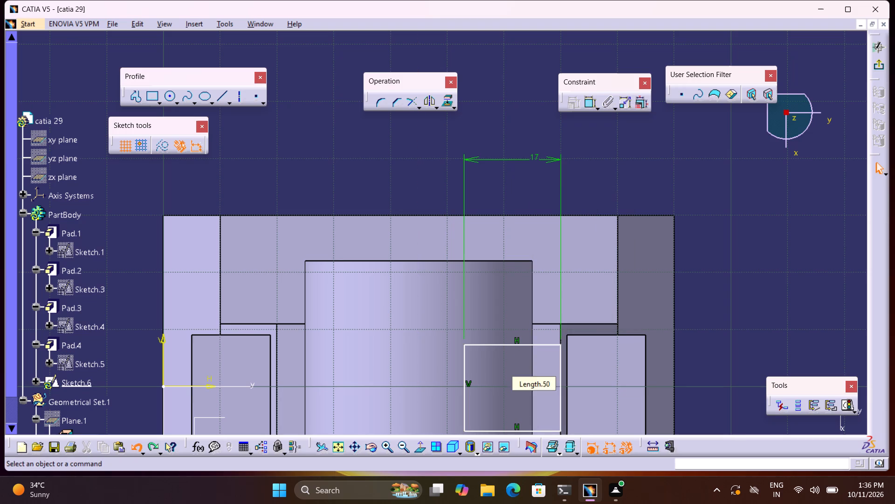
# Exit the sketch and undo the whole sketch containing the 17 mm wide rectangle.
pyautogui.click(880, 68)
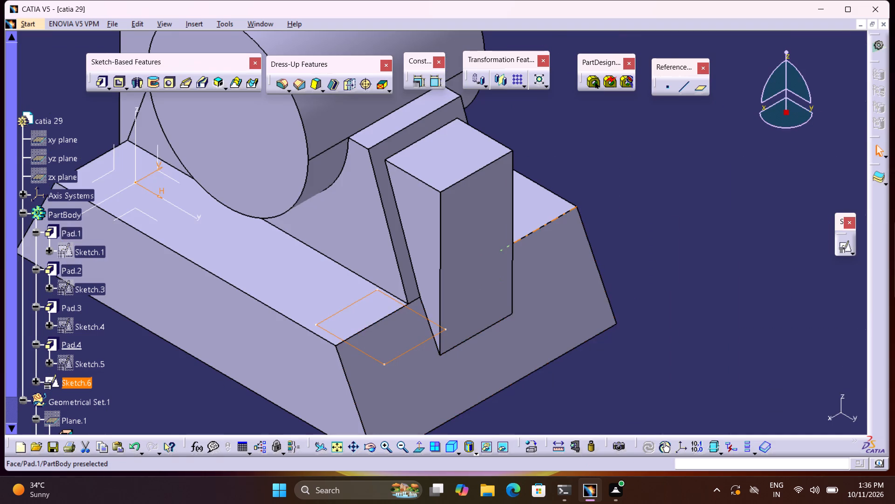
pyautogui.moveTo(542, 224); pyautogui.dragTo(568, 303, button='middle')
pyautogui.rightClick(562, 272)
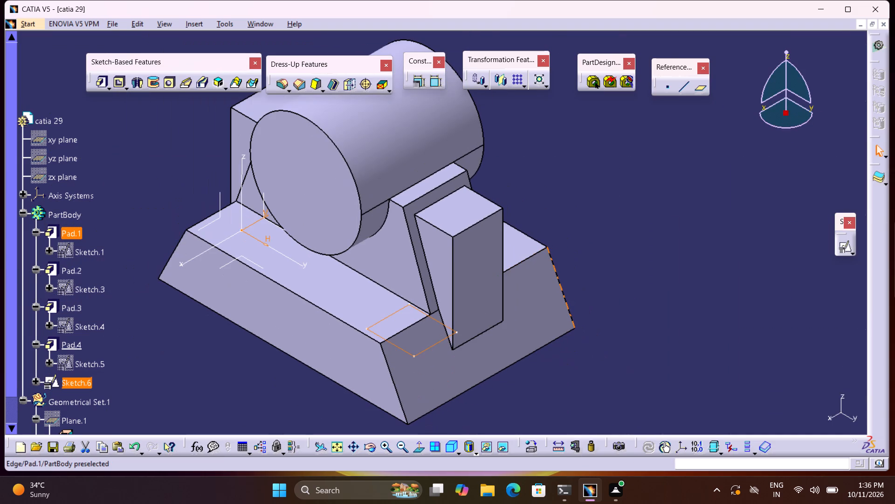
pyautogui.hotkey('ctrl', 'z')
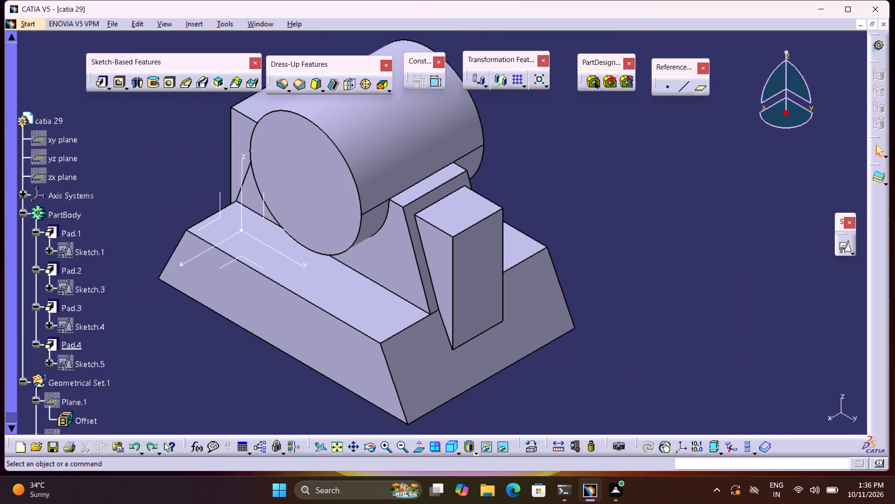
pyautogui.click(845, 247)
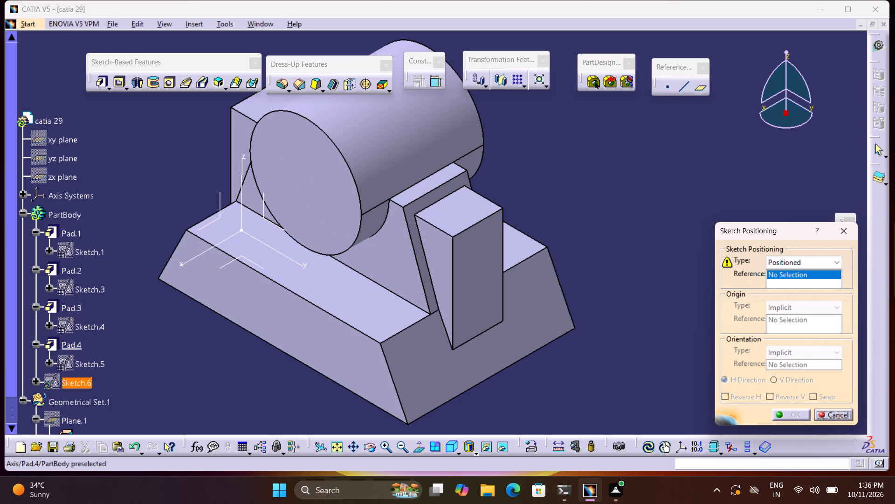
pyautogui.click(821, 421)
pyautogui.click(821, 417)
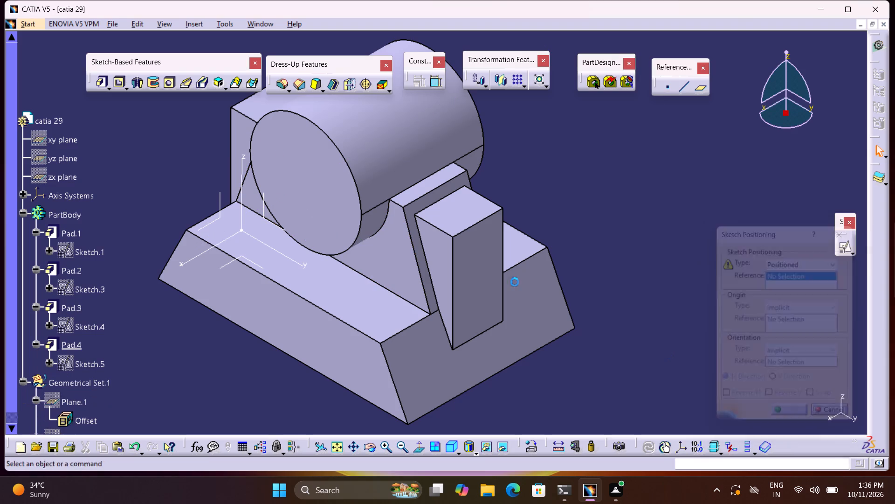
# Create a 16 mm diameter hole concentric with the circular edge on the cylinder's front face, extending Up To Next.
pyautogui.click(171, 83)
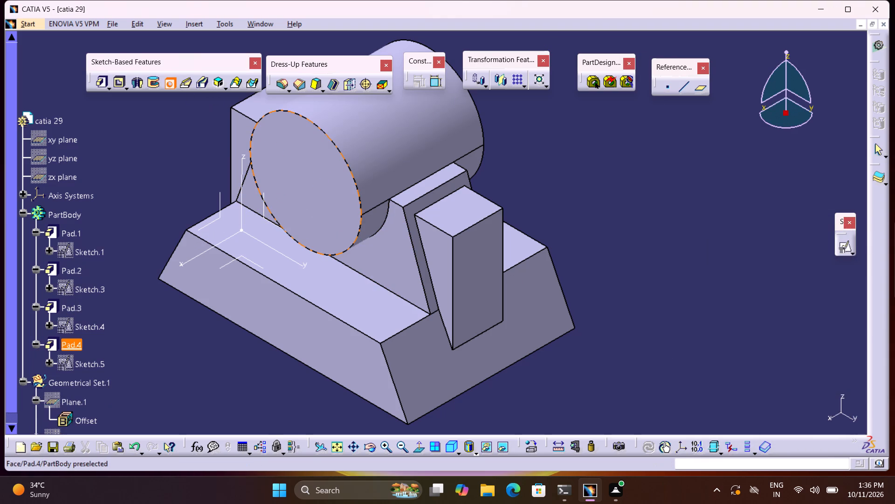
pyautogui.click(330, 143)
pyautogui.click(313, 166)
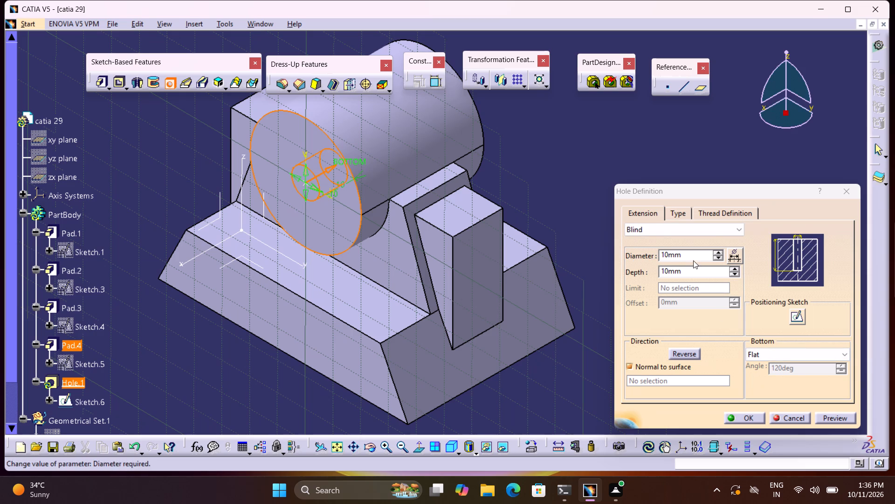
pyautogui.moveTo(693, 259); pyautogui.dragTo(635, 257)
pyautogui.write('15')
pyautogui.press('BackSpace')
pyautogui.press('6')
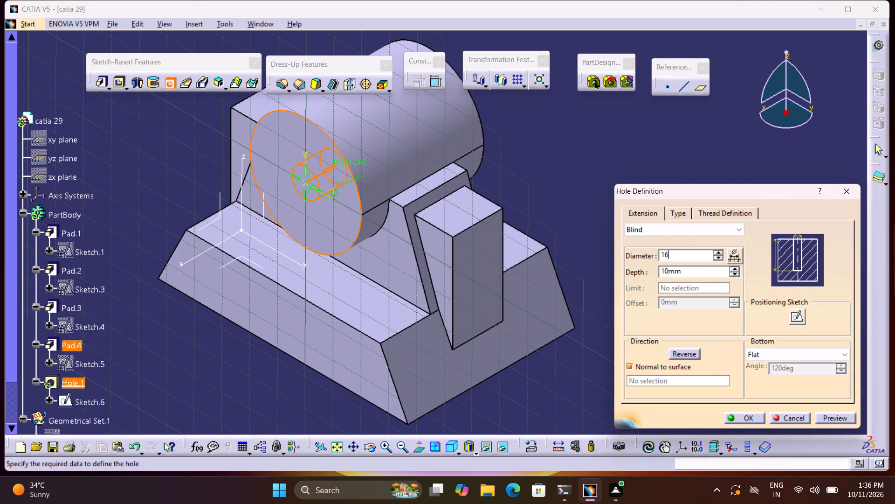
pyautogui.click(653, 227)
pyautogui.click(667, 251)
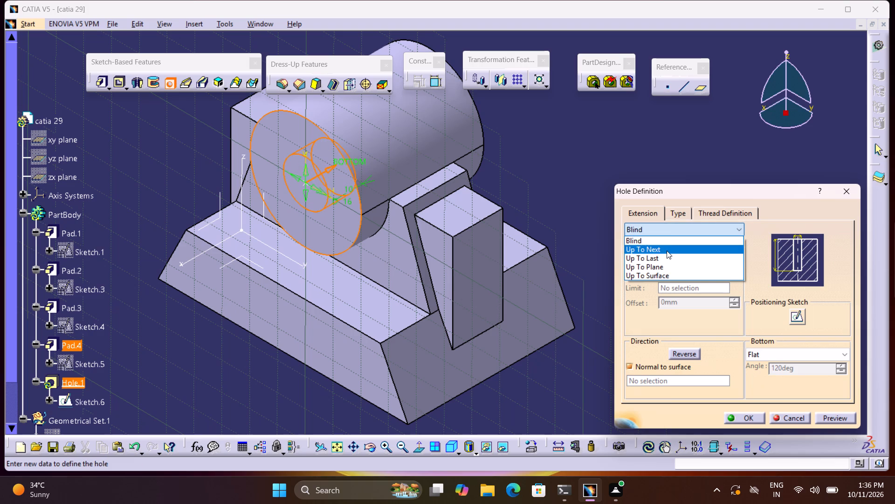
pyautogui.click(752, 415)
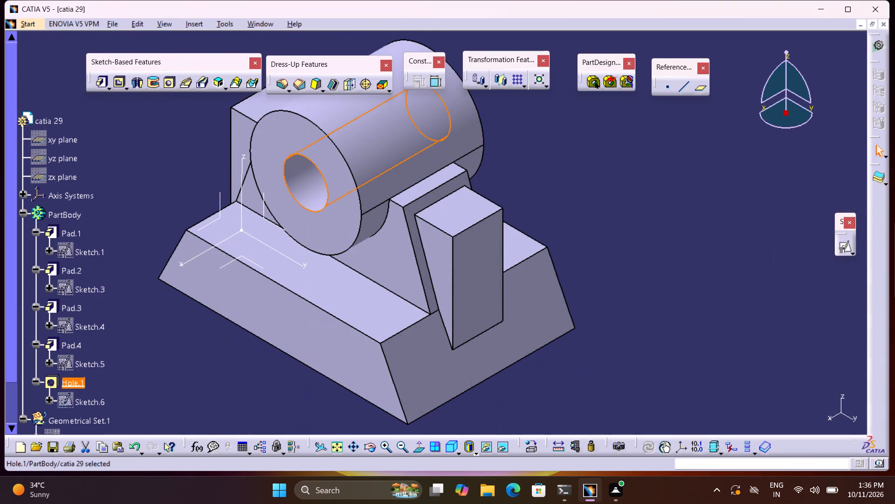
pyautogui.click(740, 379)
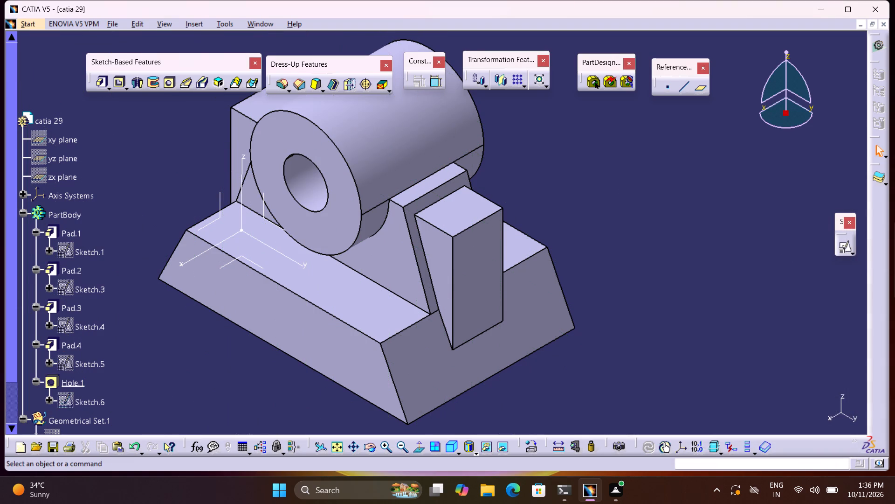
pyautogui.moveTo(637, 397); pyautogui.dragTo(671, 372, button='middle')
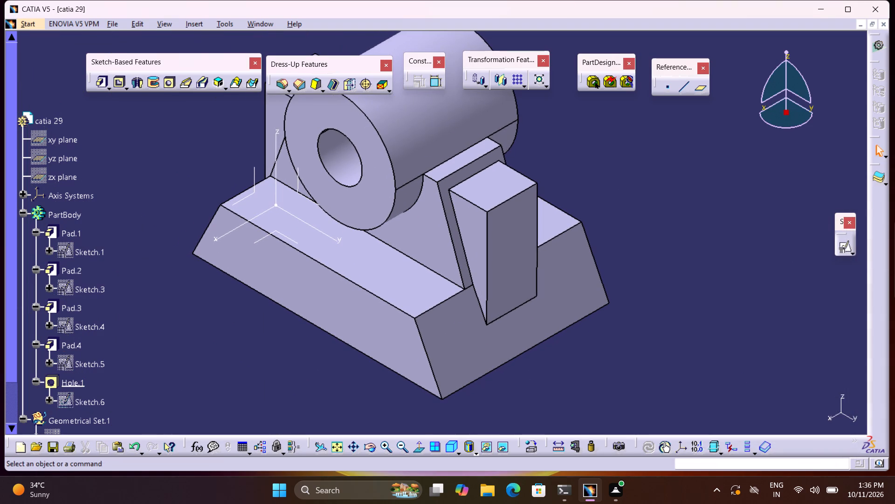
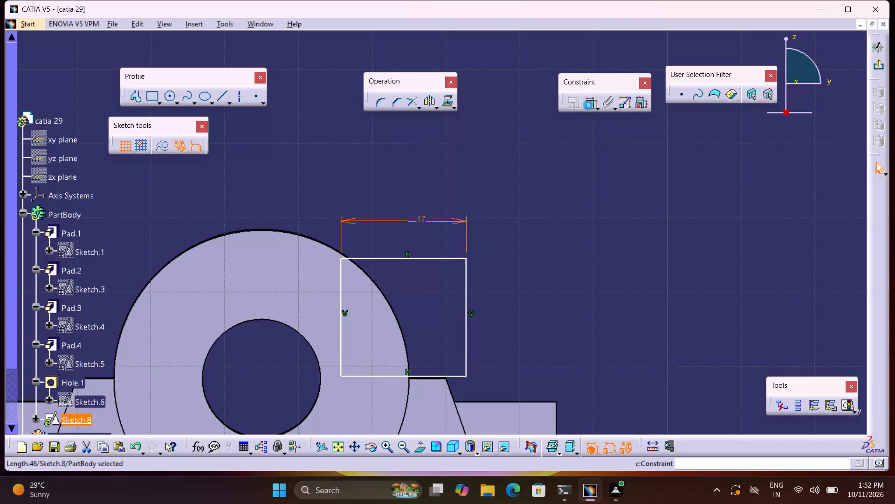
# Dimension the rectangle's vertical side, set its height to 16 mm, and exit the sketch.
pyautogui.click(465, 278)
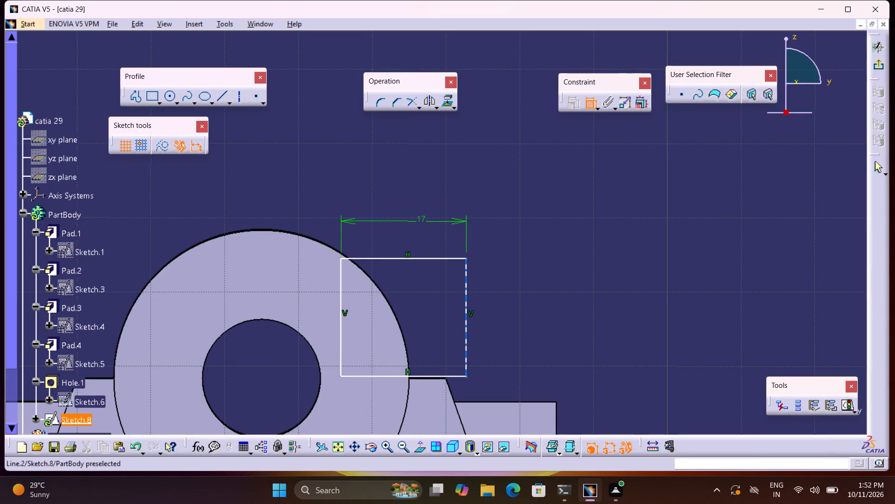
pyautogui.click(525, 304)
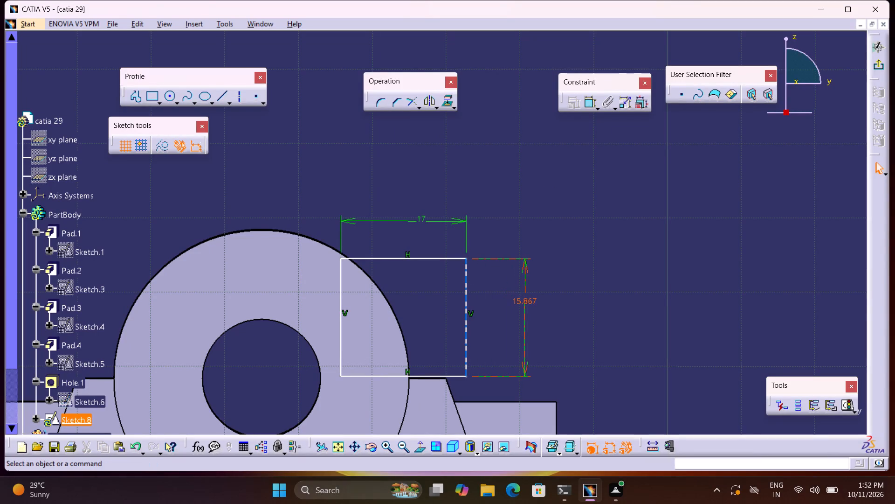
pyautogui.doubleClick(529, 301)
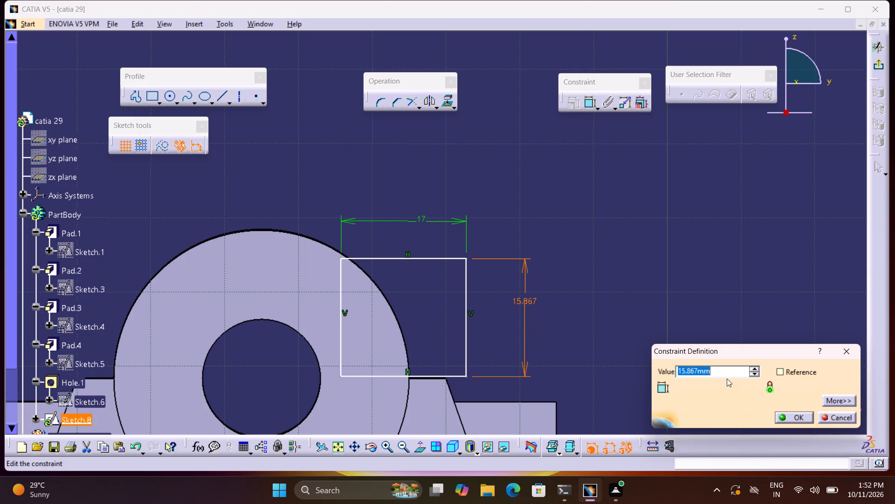
pyautogui.press('1')
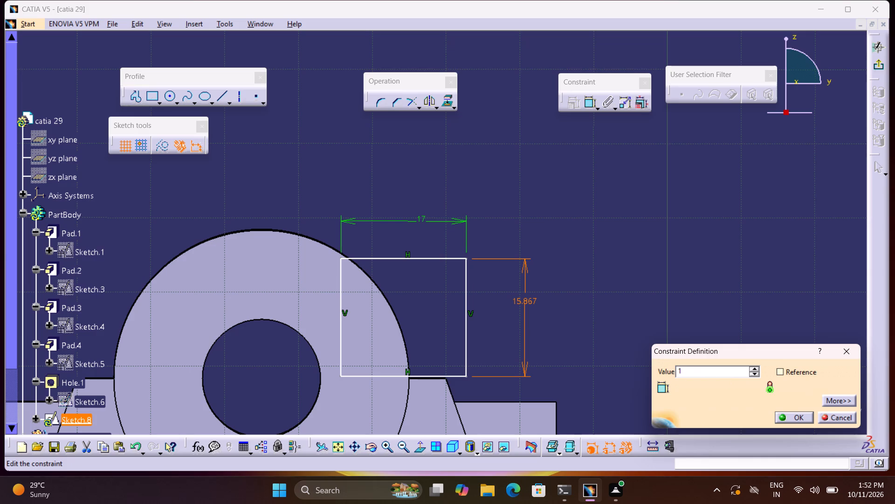
pyautogui.press('6')
pyautogui.press('Return')
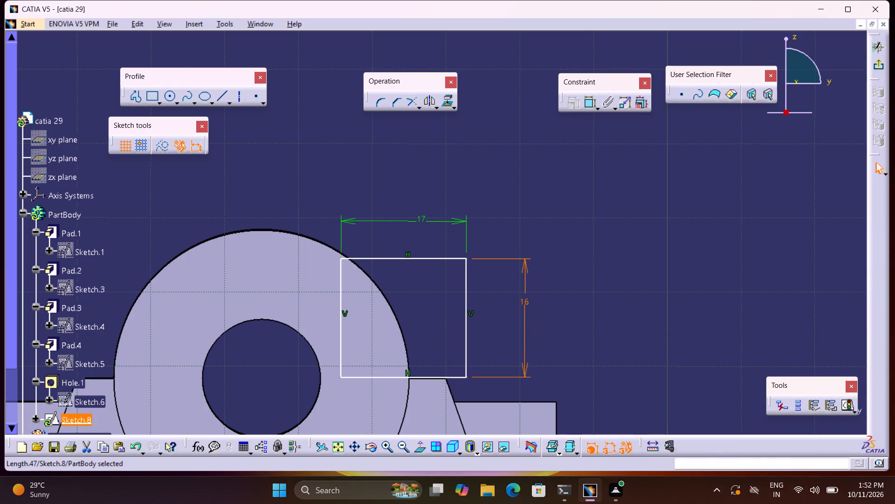
pyautogui.click(882, 66)
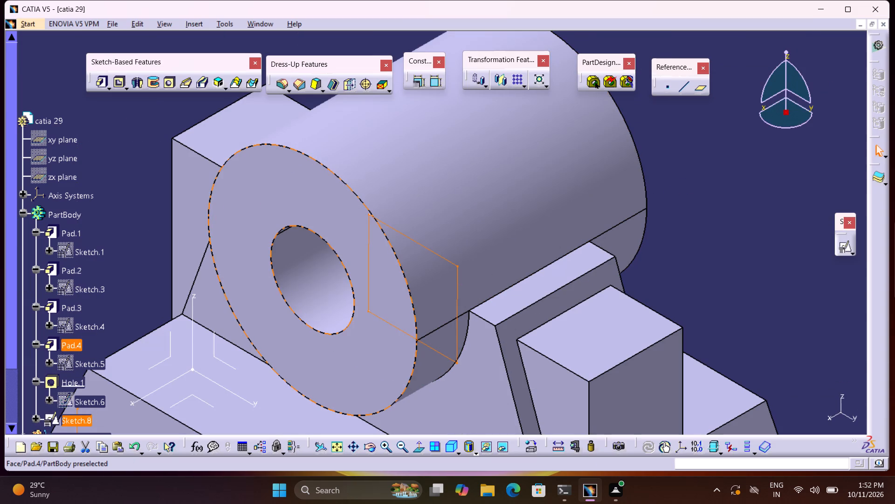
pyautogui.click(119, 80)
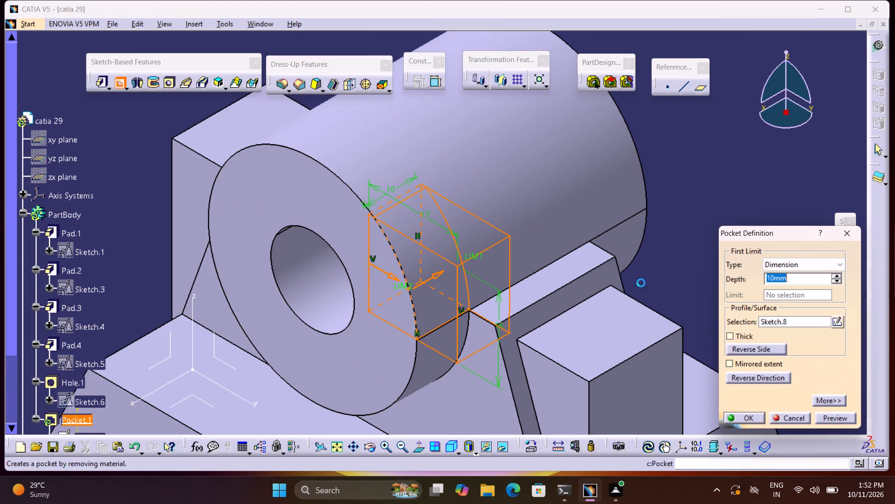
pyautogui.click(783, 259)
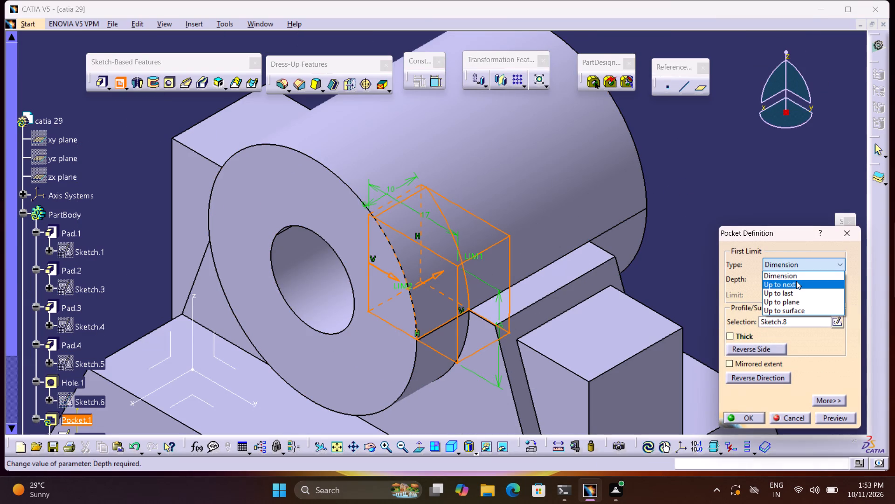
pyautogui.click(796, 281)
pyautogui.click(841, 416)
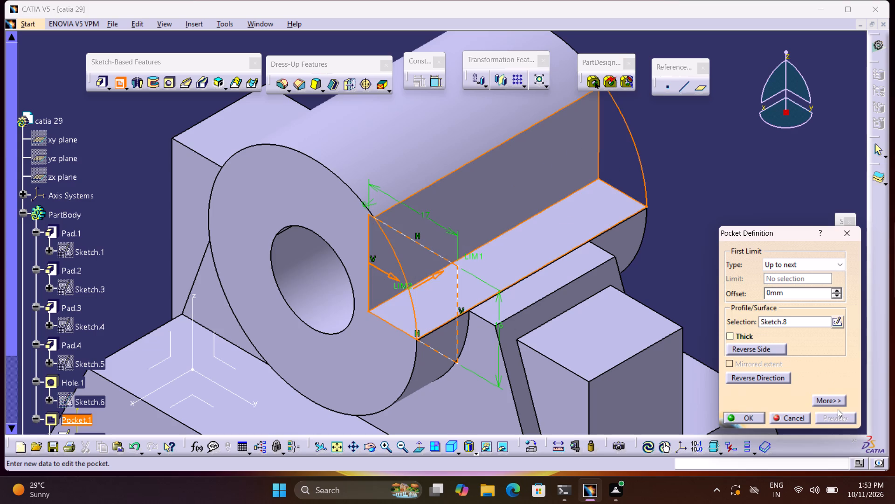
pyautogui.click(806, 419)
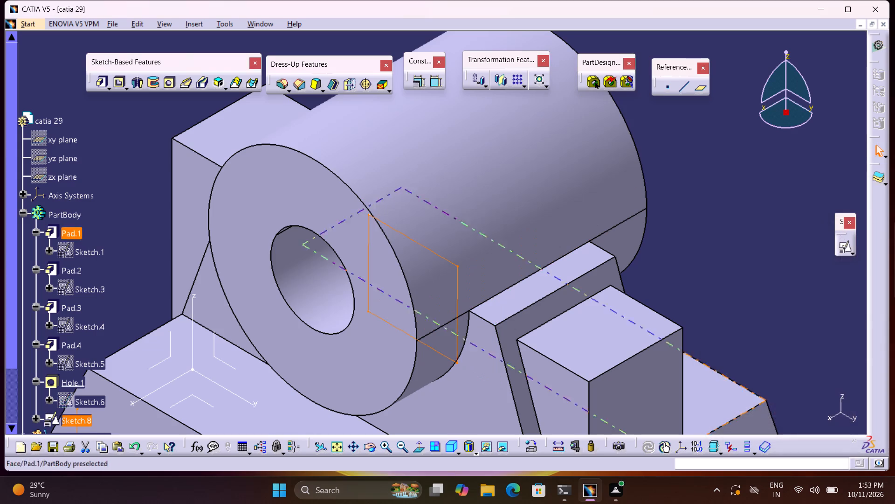
# Reopen the sketch of the 17 × 16 mm rectangle for editing.
pyautogui.doubleClick(457, 307)
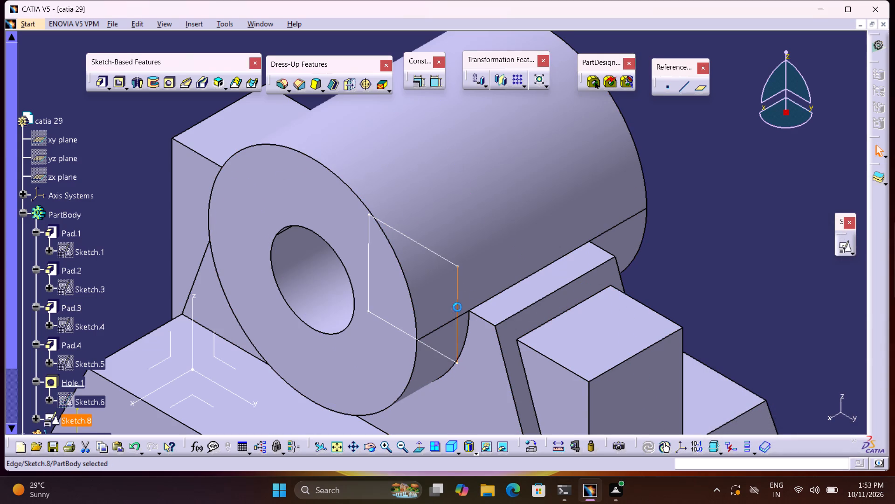
pyautogui.scroll(-2, 52, 363)
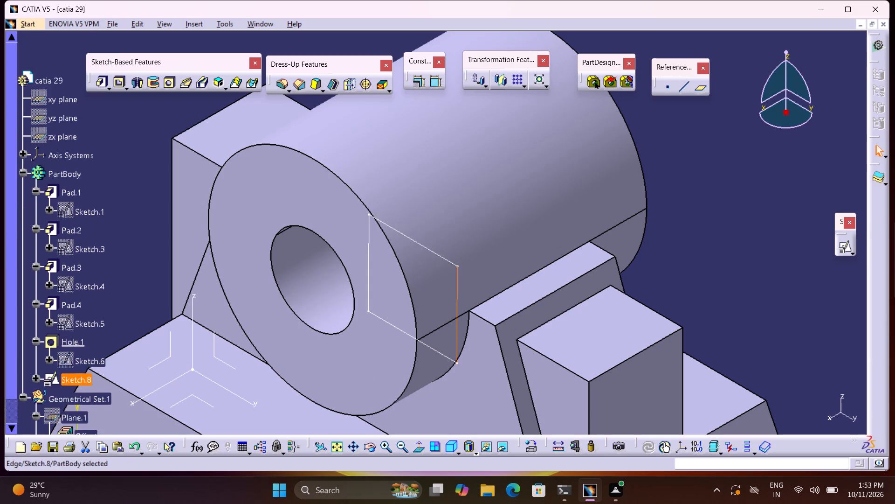
pyautogui.scroll(-2, 56, 334)
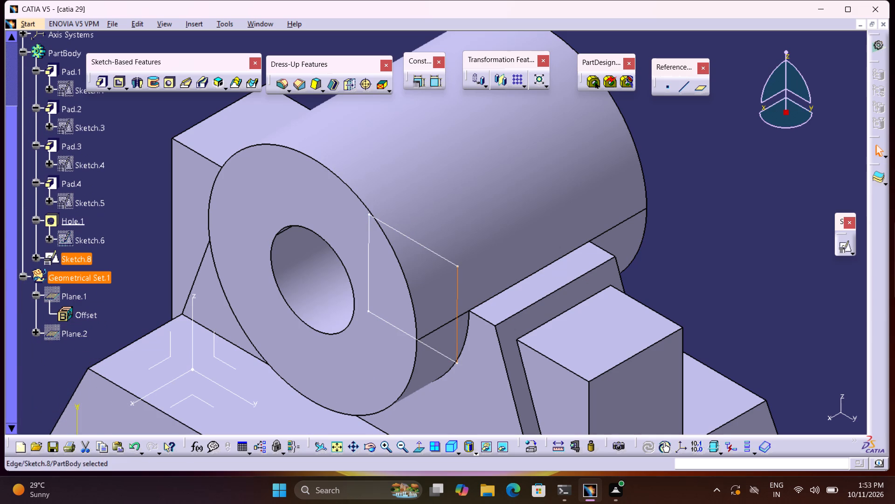
pyautogui.doubleClick(77, 261)
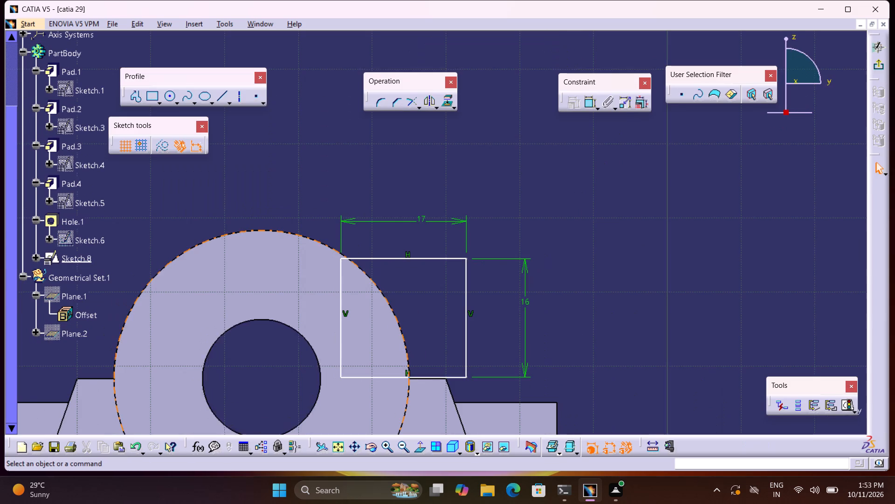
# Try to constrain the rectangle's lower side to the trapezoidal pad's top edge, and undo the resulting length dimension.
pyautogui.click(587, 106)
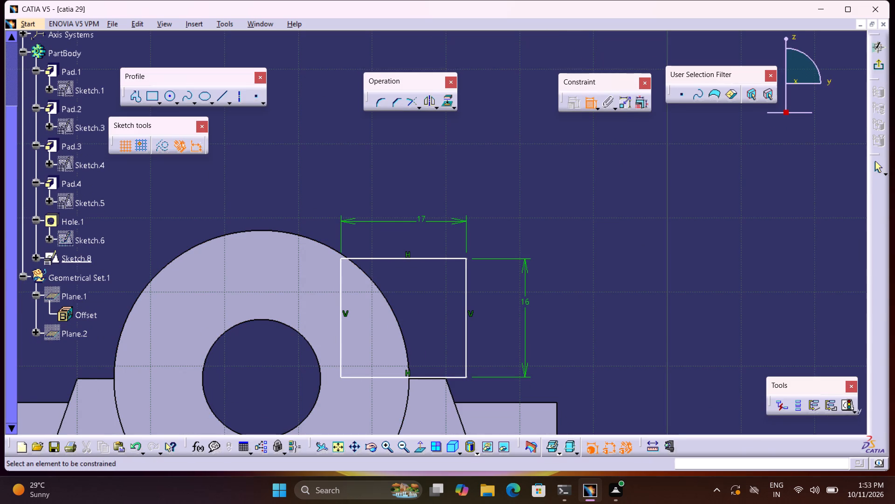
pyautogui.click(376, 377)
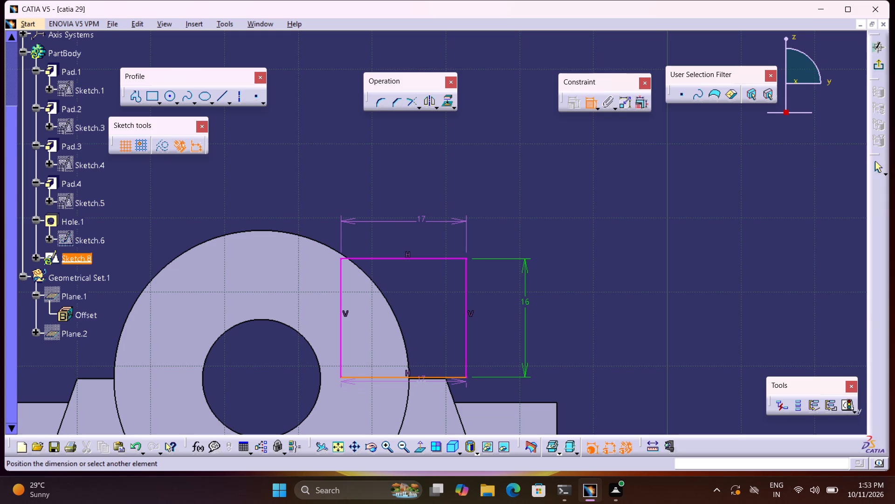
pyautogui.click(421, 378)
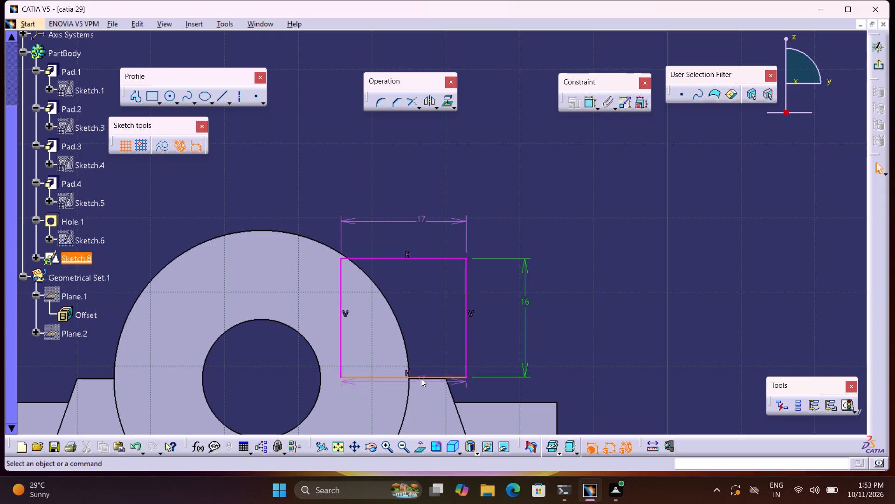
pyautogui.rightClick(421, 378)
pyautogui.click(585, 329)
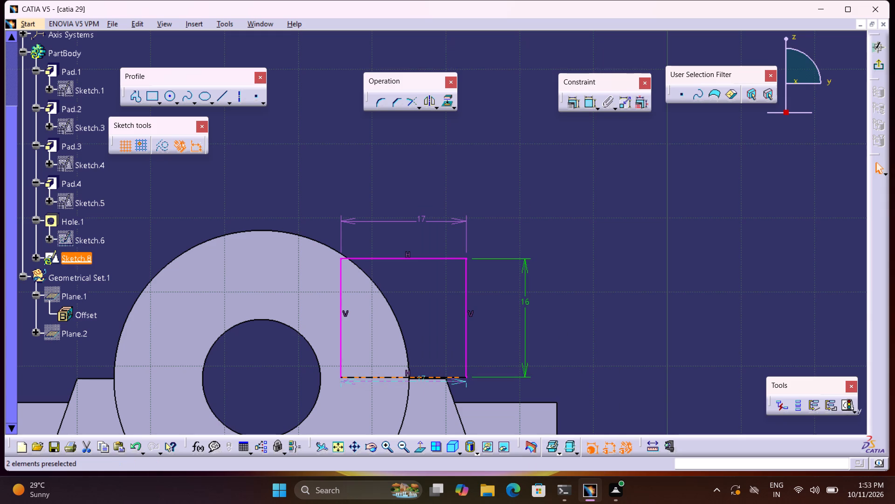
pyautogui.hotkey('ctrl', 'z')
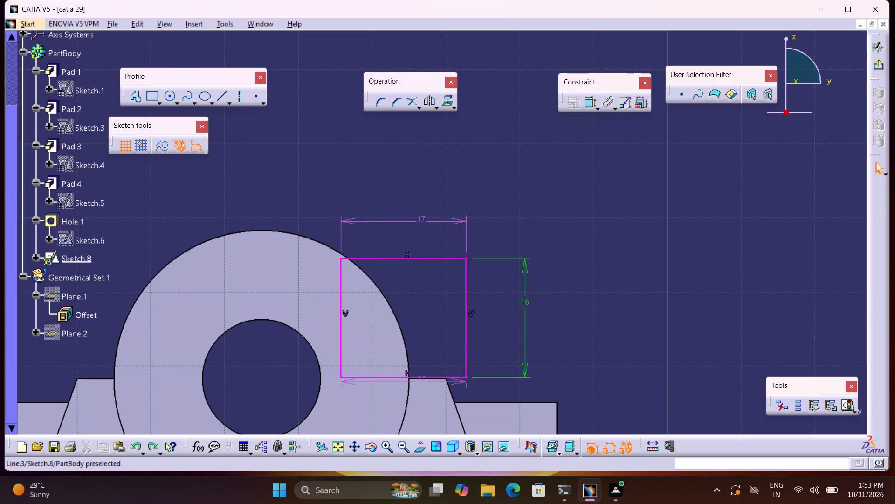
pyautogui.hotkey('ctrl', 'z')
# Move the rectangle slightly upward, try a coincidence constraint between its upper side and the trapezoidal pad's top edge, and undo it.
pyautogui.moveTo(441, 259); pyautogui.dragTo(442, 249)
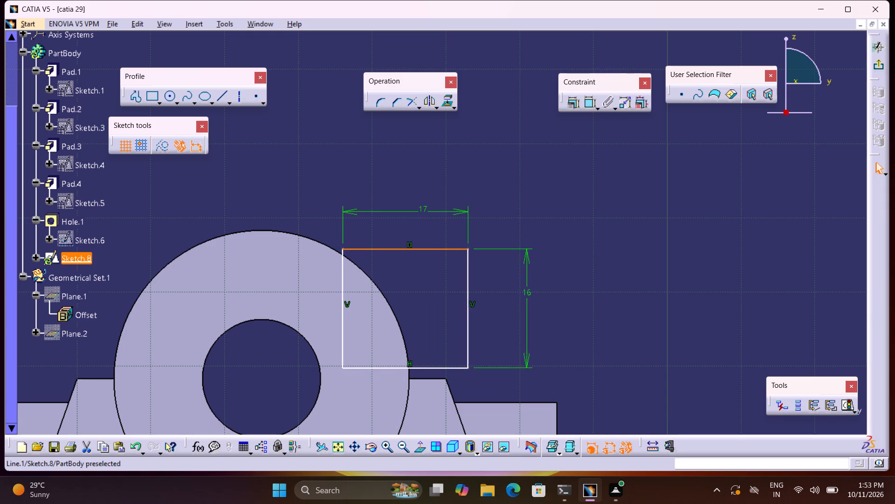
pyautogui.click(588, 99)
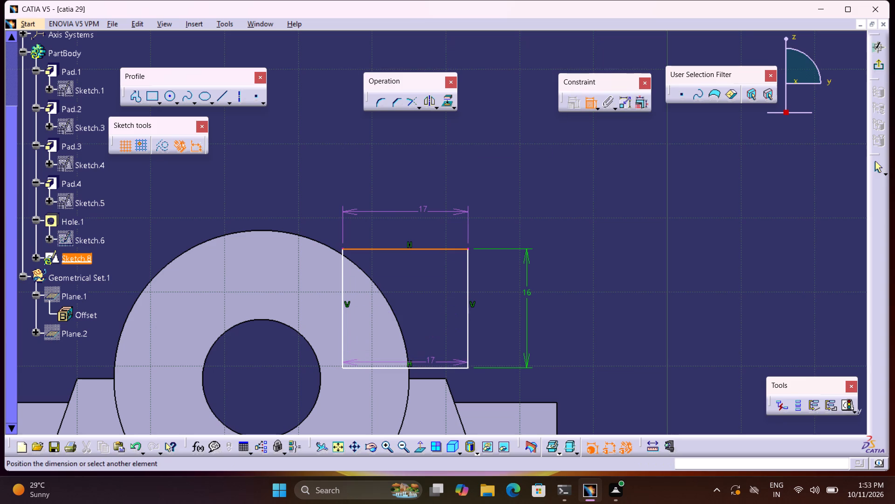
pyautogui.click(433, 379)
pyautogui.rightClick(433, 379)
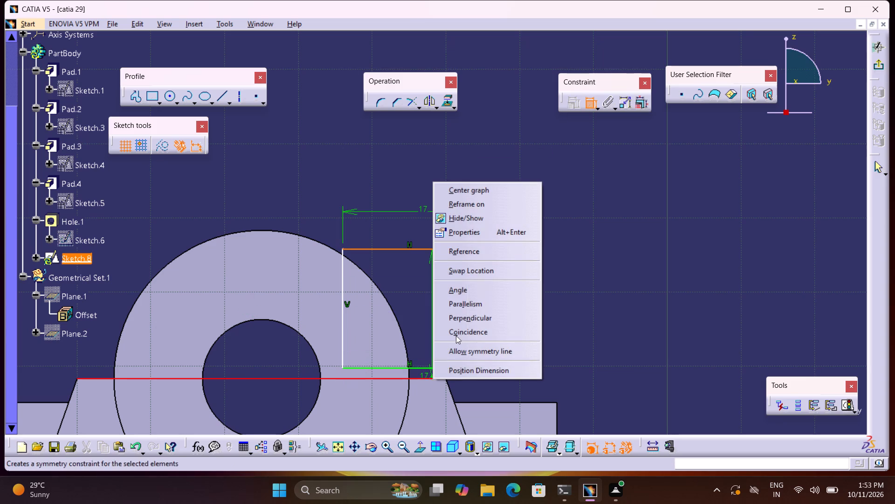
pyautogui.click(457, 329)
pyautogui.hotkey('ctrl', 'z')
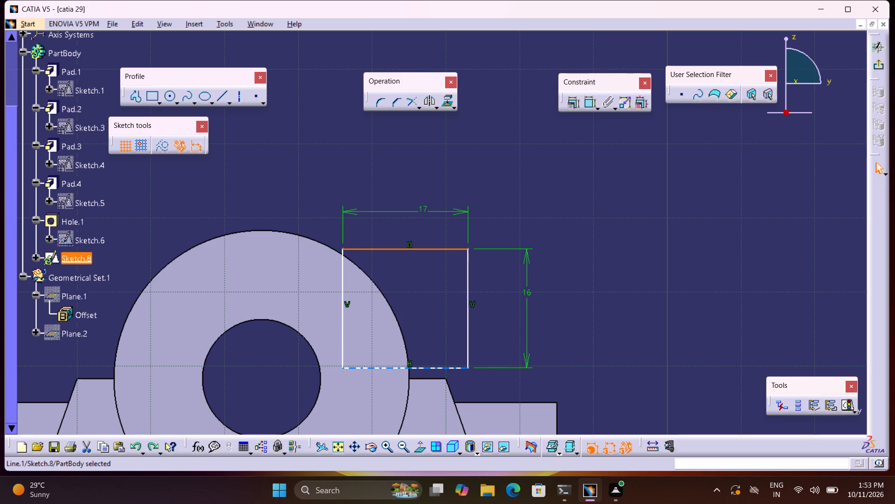
# Move the rectangle freehand so its lower side lies on the trapezoidal pad's top edge, just beside the 16 mm hole.
pyautogui.moveTo(444, 369); pyautogui.dragTo(439, 370)
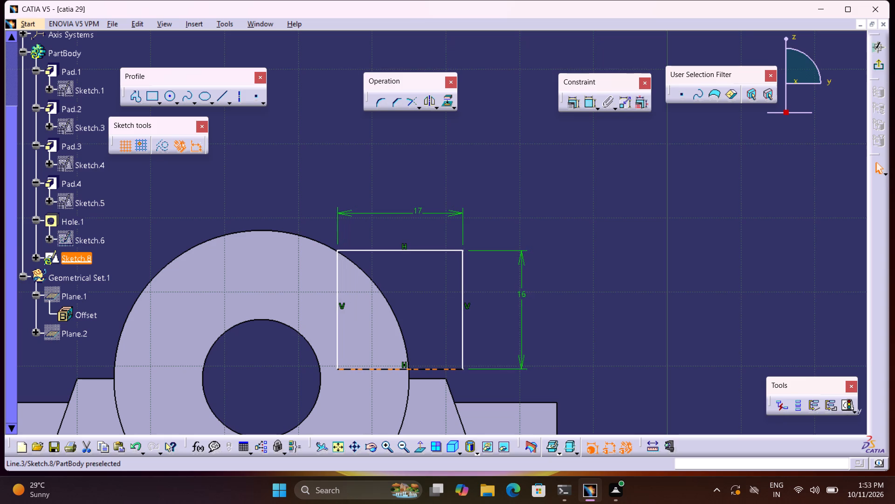
pyautogui.moveTo(439, 370); pyautogui.dragTo(437, 371)
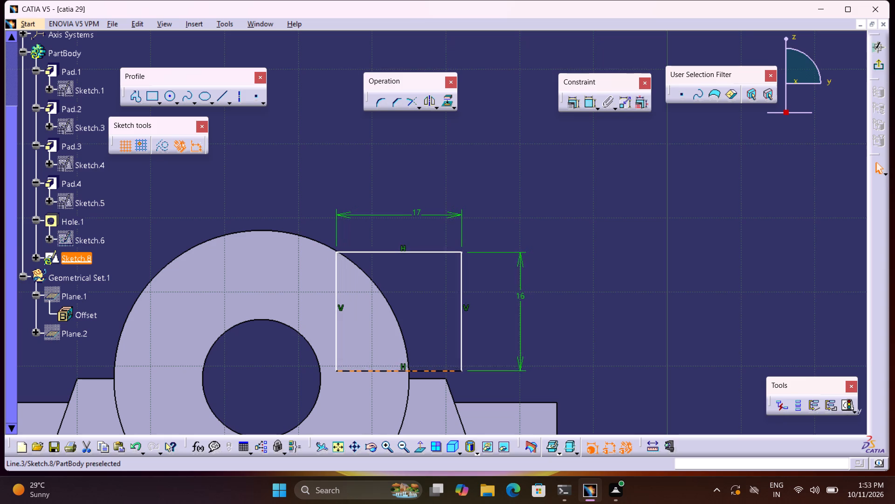
pyautogui.moveTo(437, 371); pyautogui.dragTo(422, 379)
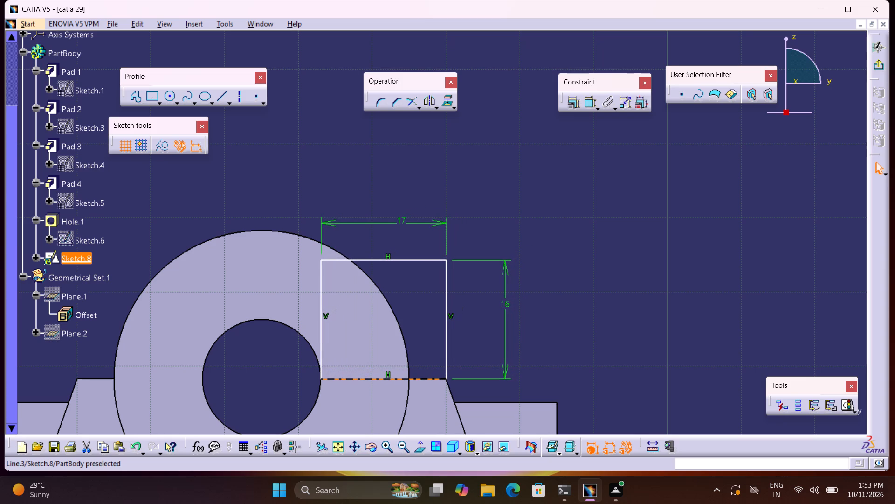
pyautogui.moveTo(422, 379); pyautogui.dragTo(424, 380)
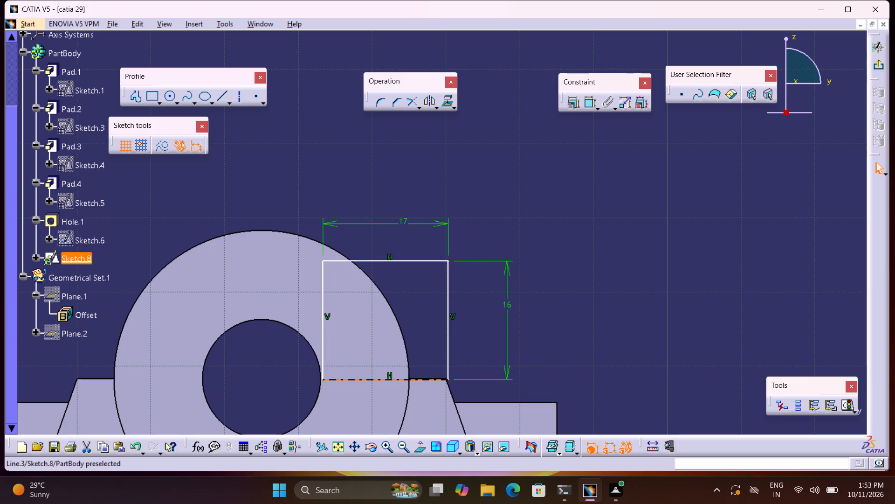
pyautogui.click(424, 380)
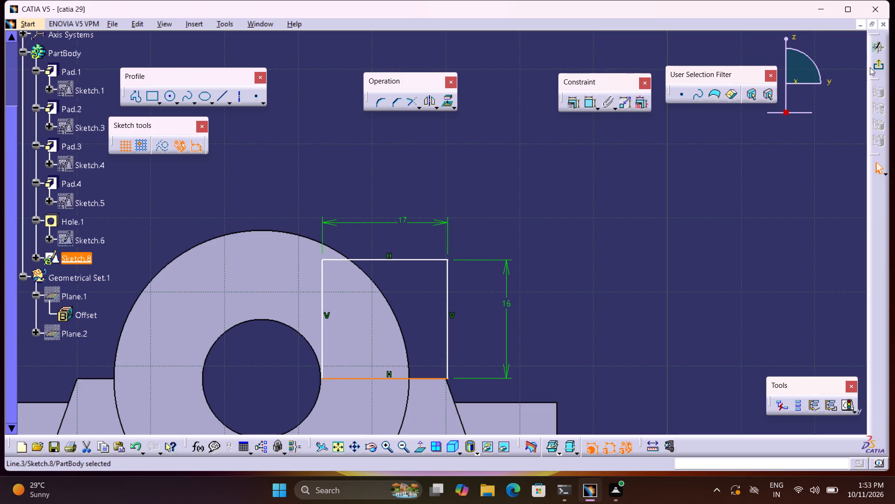
# Sketch a vertical line about 17.6 mm long from just above the cylinder's top, down through its centre, into the hole.
pyautogui.moveTo(585, 195); pyautogui.dragTo(694, 149, button='middle')
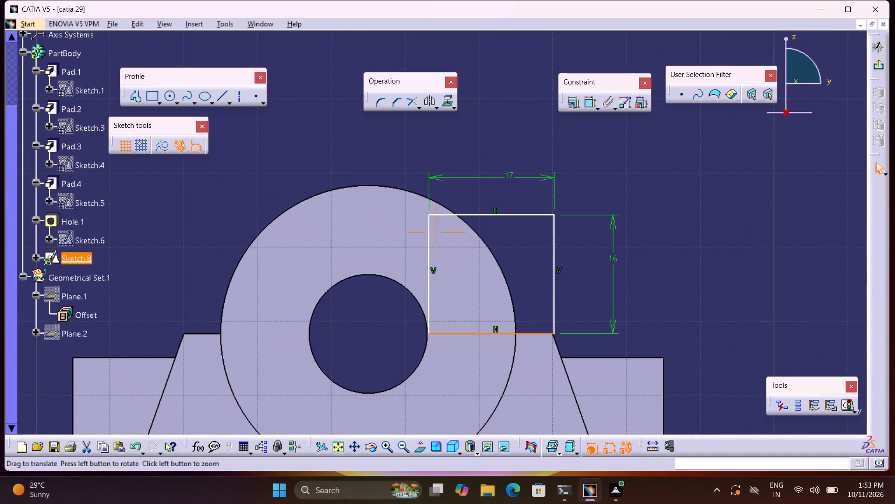
pyautogui.moveTo(694, 149); pyautogui.dragTo(695, 149, button='middle')
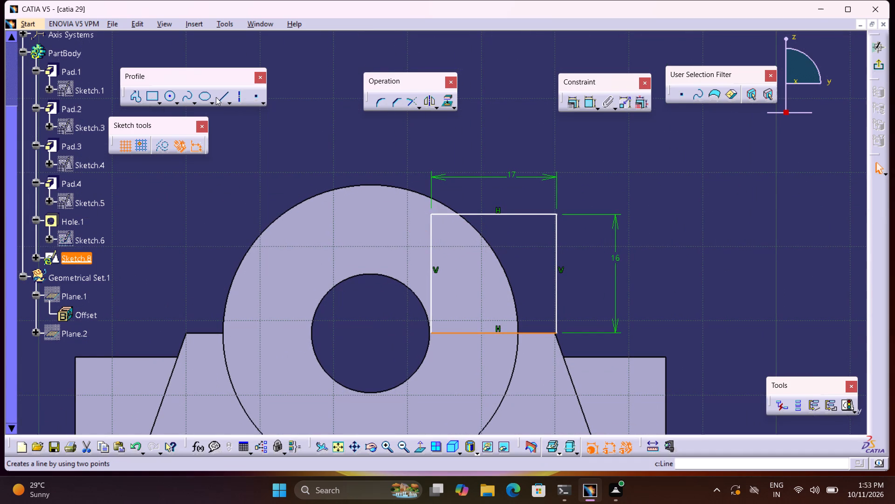
pyautogui.click(219, 100)
pyautogui.click(370, 173)
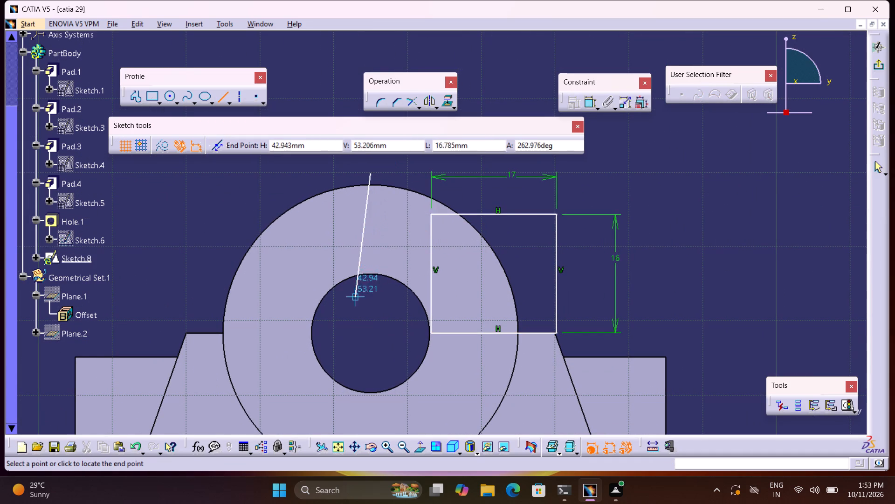
pyautogui.click(373, 304)
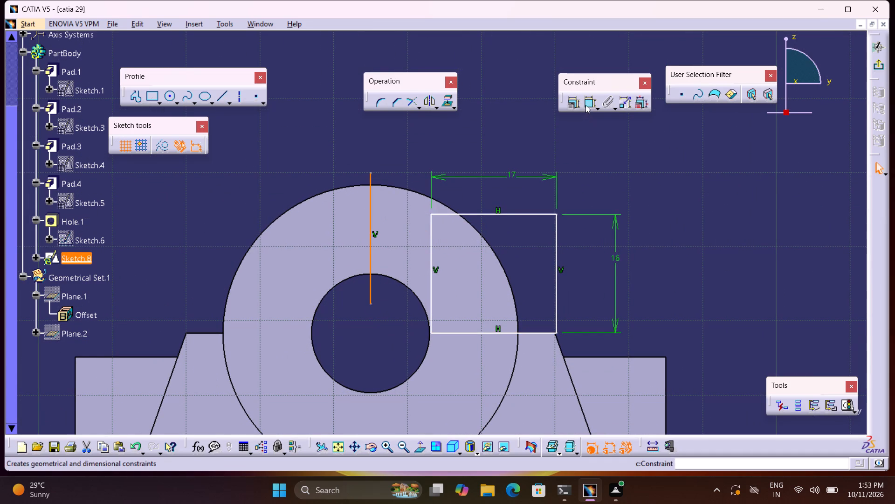
# Constrain the vertical line at 45 mm from the trapezoidal block's bottom corner on the rectangle's side.
pyautogui.click(585, 105)
pyautogui.moveTo(615, 187); pyautogui.dragTo(564, 124, button='middle')
pyautogui.moveTo(605, 256); pyautogui.dragTo(549, 159, button='middle')
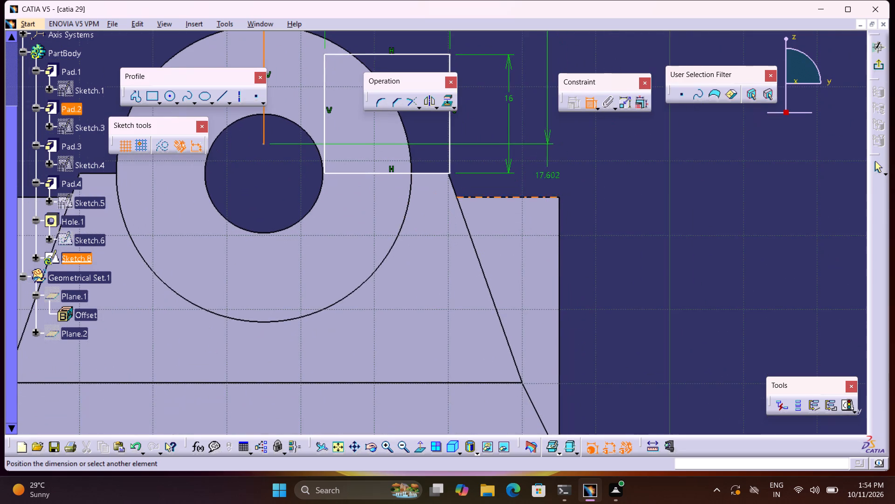
pyautogui.moveTo(553, 273); pyautogui.dragTo(488, 38, button='middle')
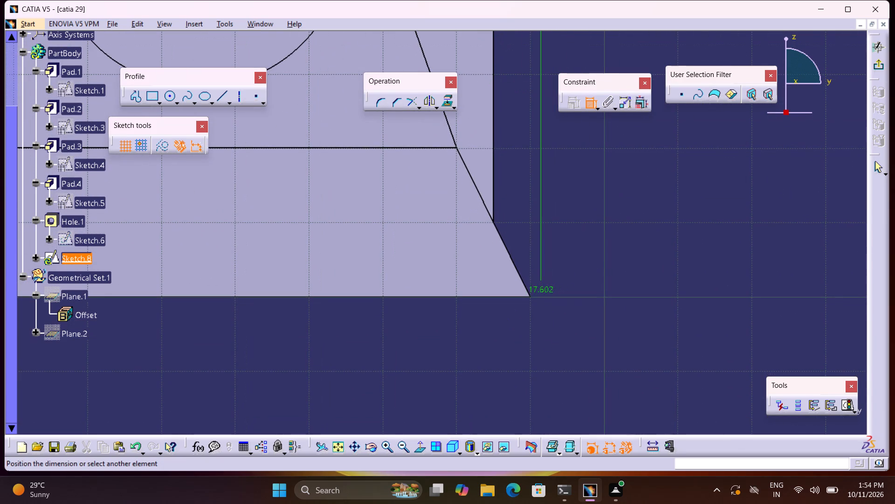
pyautogui.click(530, 296)
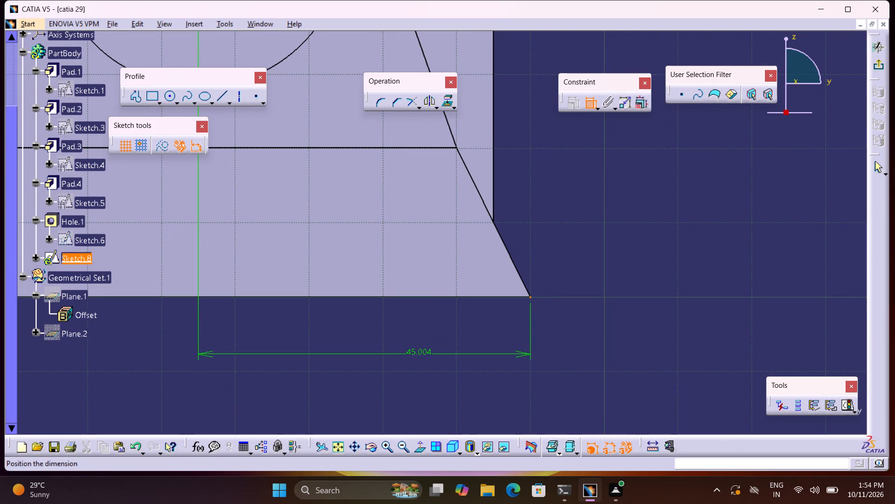
pyautogui.click(413, 355)
pyautogui.doubleClick(413, 353)
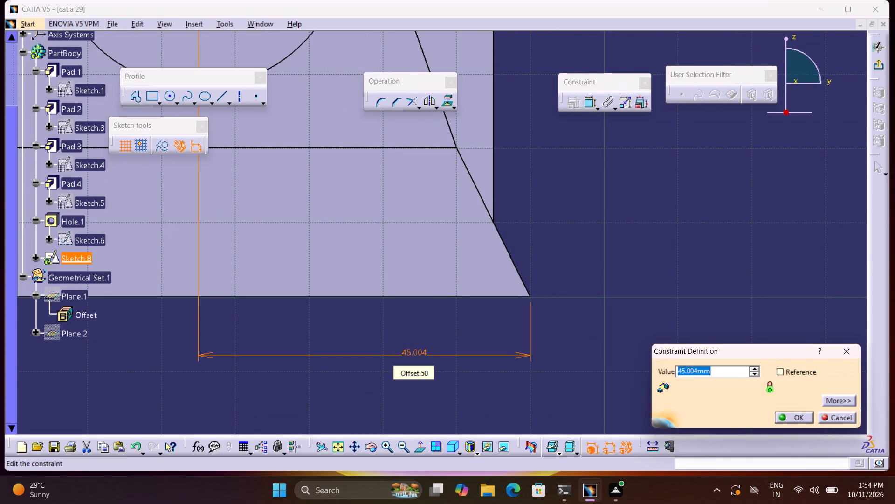
pyautogui.write('45')
pyautogui.press('Return')
# Mirror the 17 × 16 mm rectangle about the vertical line to the other side of the hole.
pyautogui.moveTo(532, 163); pyautogui.dragTo(564, 342, button='middle')
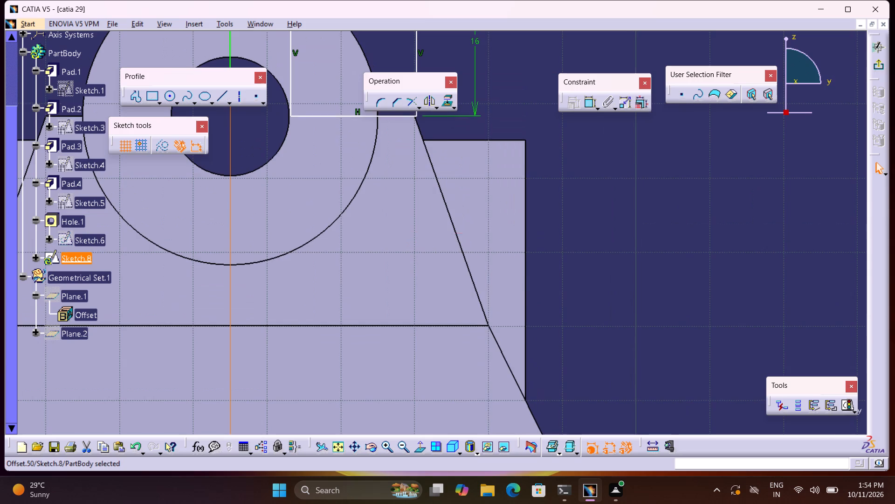
pyautogui.moveTo(464, 200); pyautogui.dragTo(534, 462, button='middle')
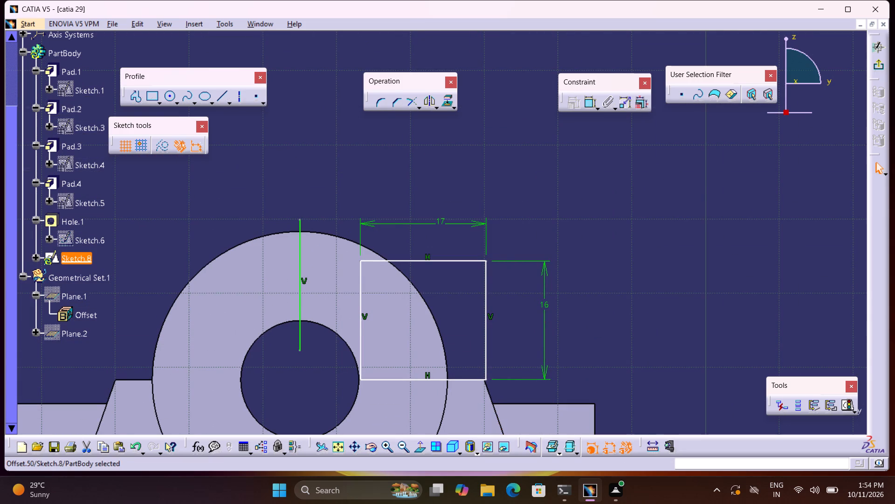
pyautogui.moveTo(329, 177); pyautogui.dragTo(761, 381)
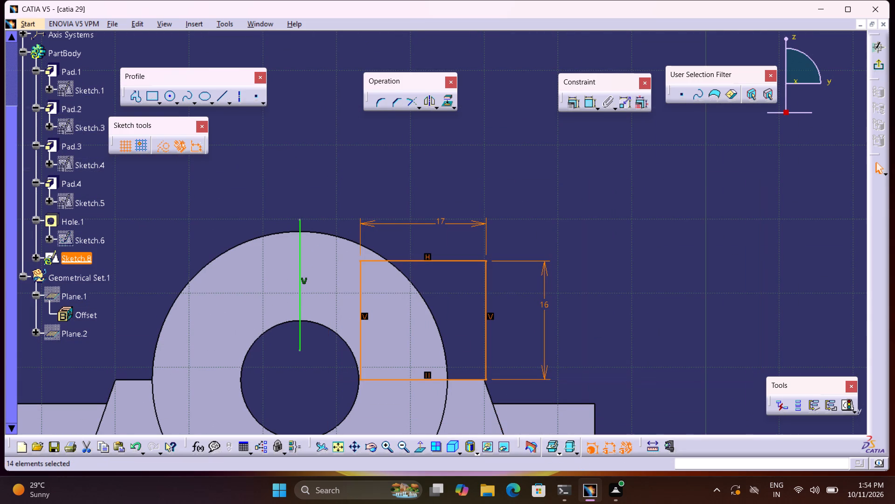
pyautogui.click(429, 104)
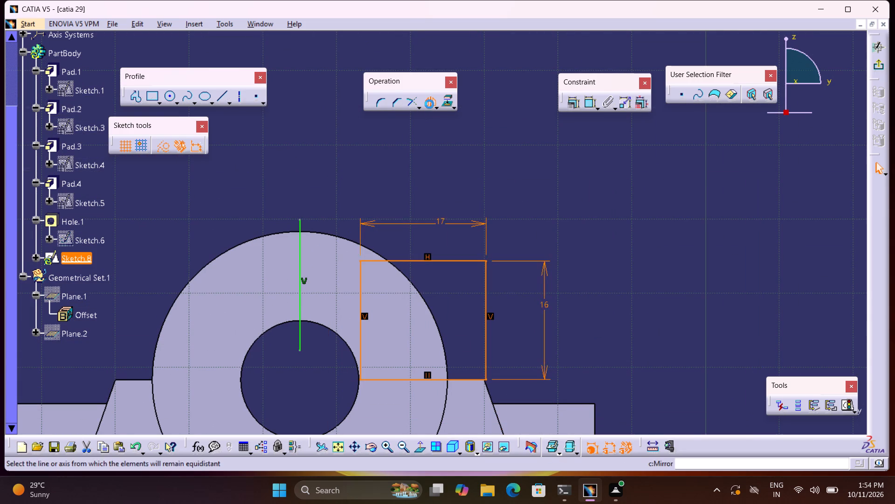
pyautogui.click(299, 230)
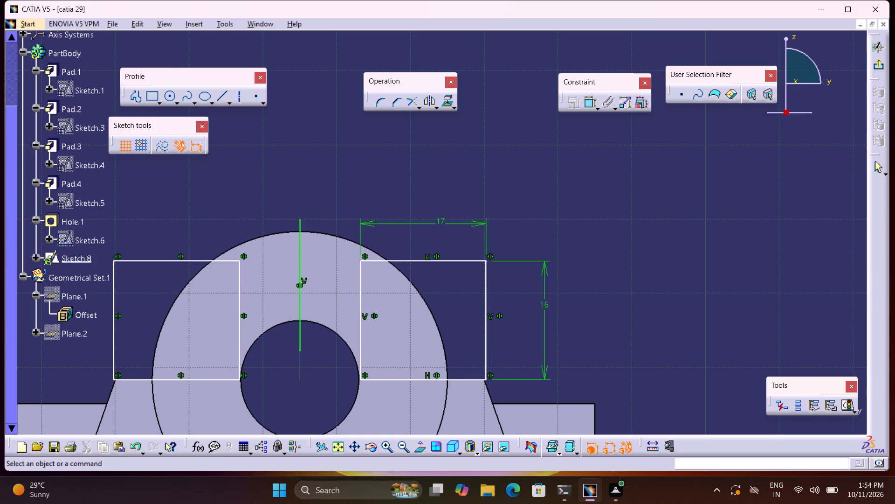
# Delete the vertical line used for mirroring and exit the sketch.
pyautogui.click(300, 224)
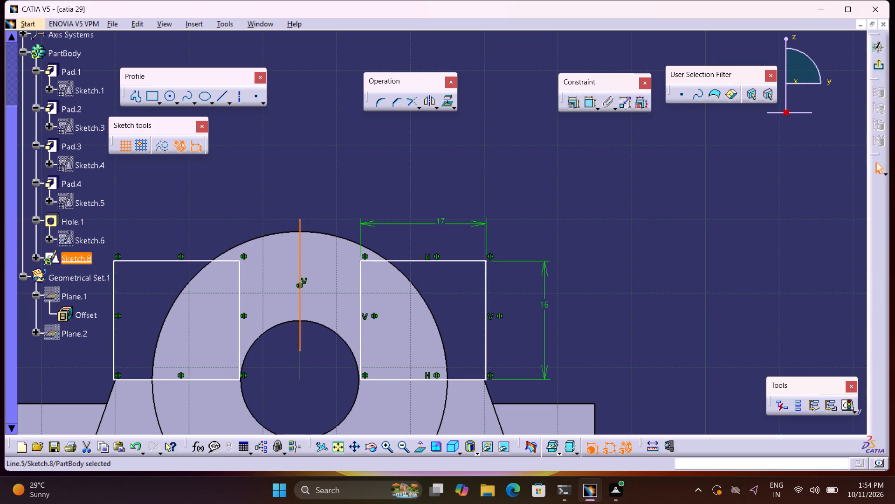
pyautogui.press('Delete')
pyautogui.click(878, 62)
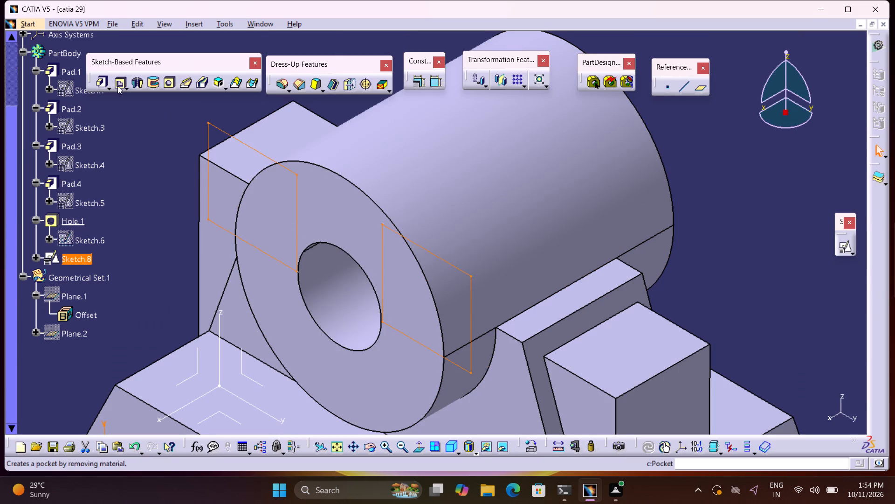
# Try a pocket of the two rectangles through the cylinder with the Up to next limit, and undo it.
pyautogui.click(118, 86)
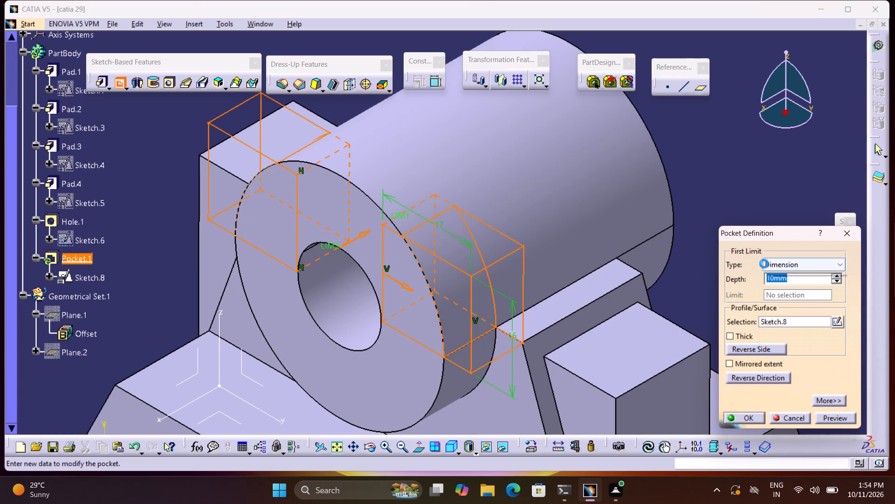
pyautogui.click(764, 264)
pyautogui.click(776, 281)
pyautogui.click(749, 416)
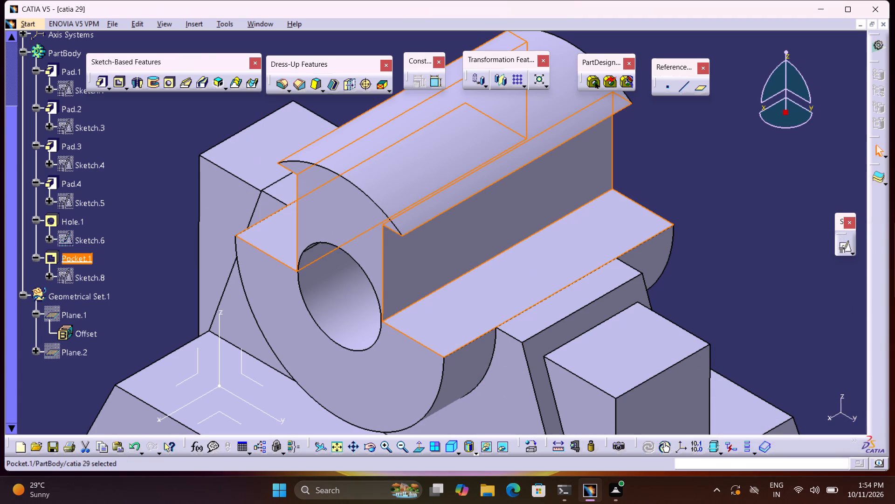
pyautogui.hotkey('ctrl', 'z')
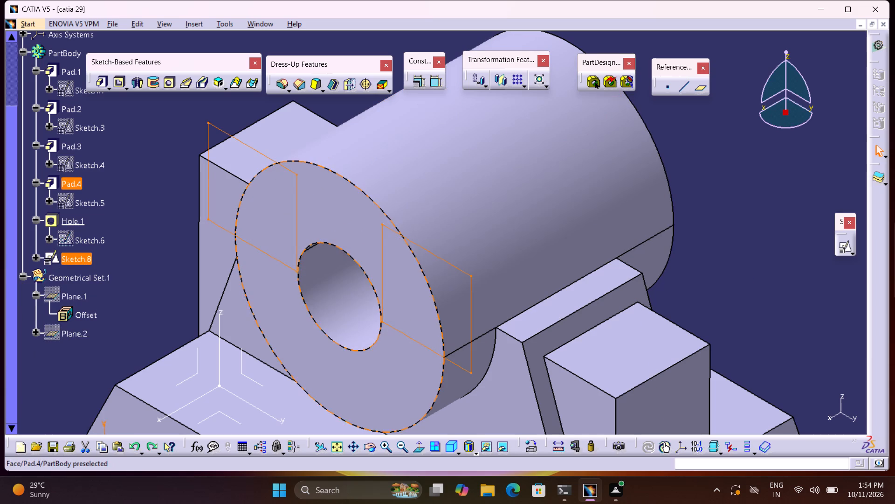
# Reopen the sketch of the two rectangles and set the original rectangle's height to 18 mm.
pyautogui.doubleClick(263, 154)
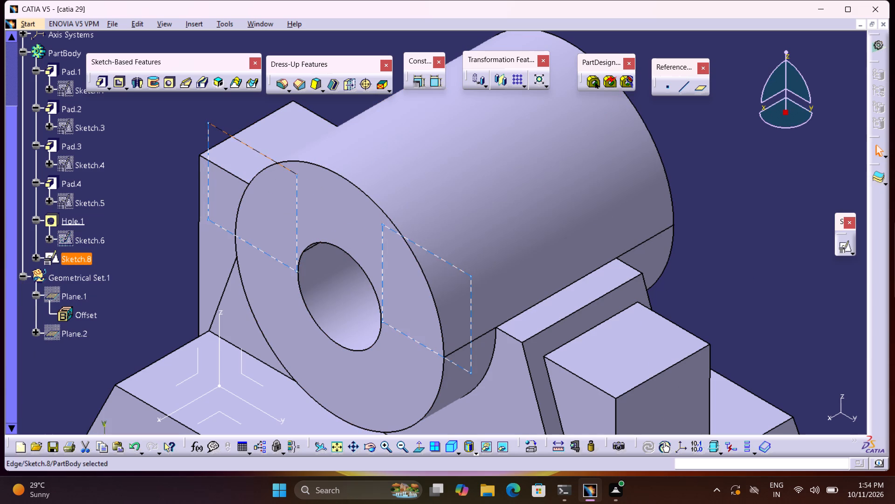
pyautogui.doubleClick(79, 256)
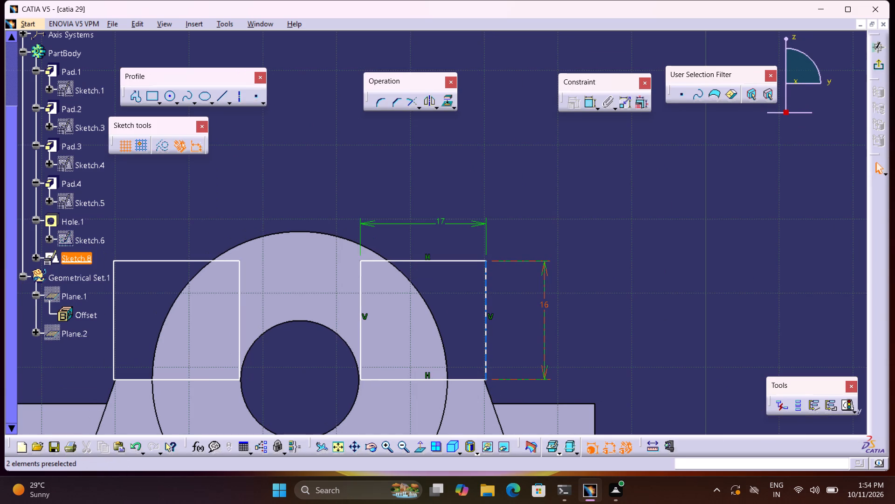
pyautogui.doubleClick(544, 274)
pyautogui.write('18')
pyautogui.press('Return')
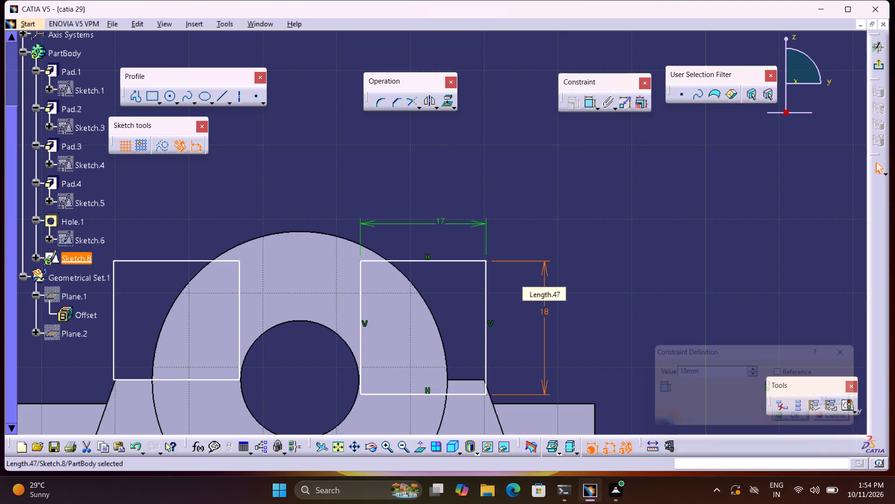
# Move the original rectangle freehand so its lower side lies on the trapezoidal pad's top edge, just beside the hole.
pyautogui.moveTo(484, 282); pyautogui.dragTo(483, 272)
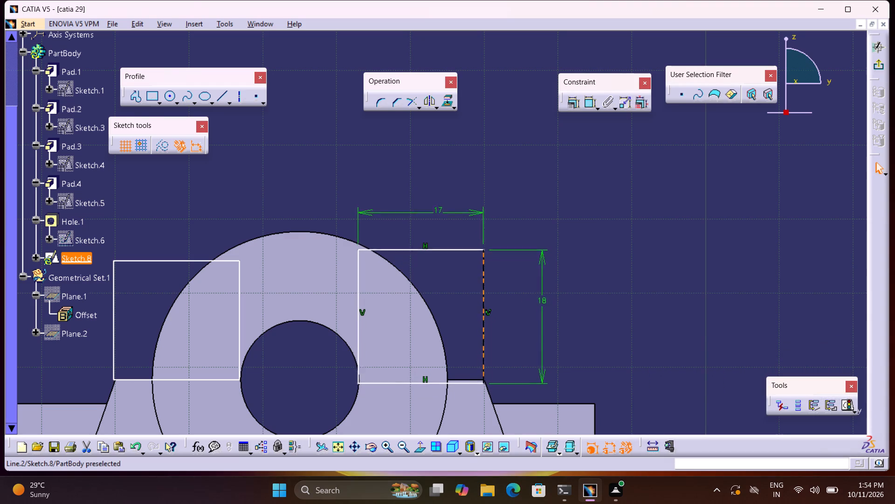
pyautogui.moveTo(483, 272); pyautogui.dragTo(486, 266)
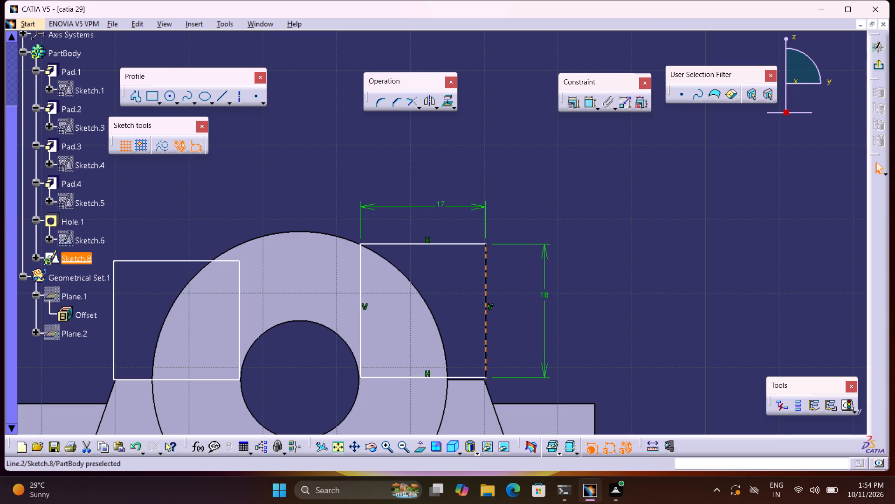
pyautogui.moveTo(486, 266); pyautogui.dragTo(487, 268)
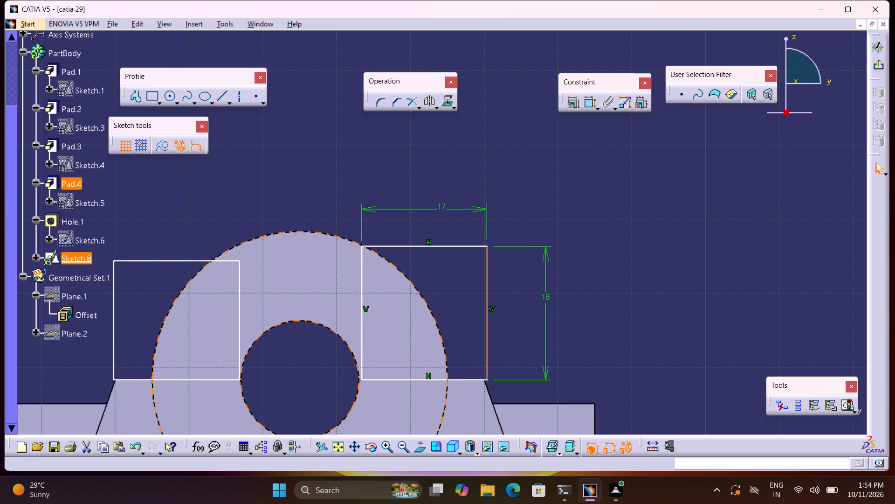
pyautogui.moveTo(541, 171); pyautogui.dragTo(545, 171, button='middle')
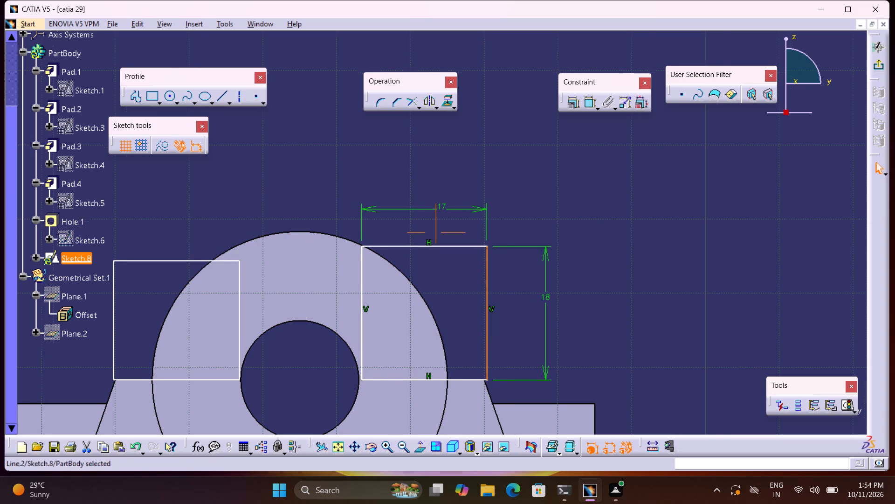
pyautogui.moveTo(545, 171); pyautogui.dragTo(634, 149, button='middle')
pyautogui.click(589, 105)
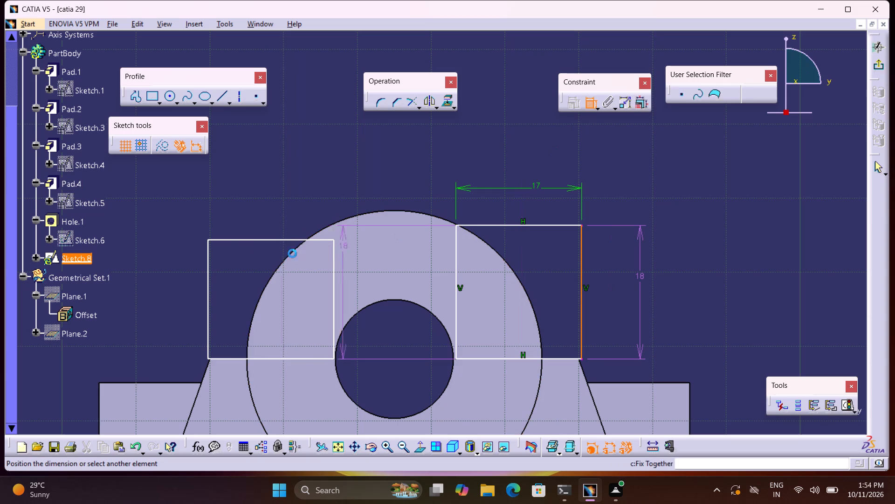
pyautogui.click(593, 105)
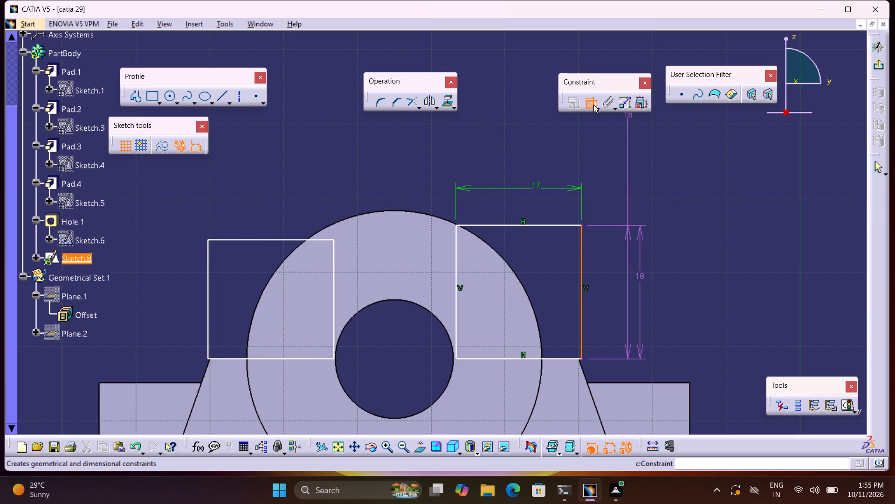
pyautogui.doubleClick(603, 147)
# Dimension the height of the mirrored rectangle on its outer side and set it to 18 mm.
pyautogui.click(592, 96)
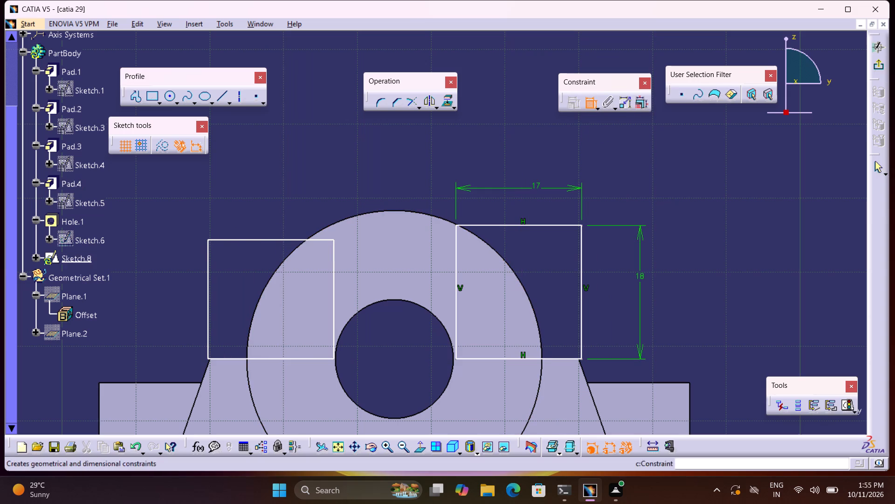
pyautogui.click(209, 300)
pyautogui.click(193, 294)
pyautogui.doubleClick(193, 293)
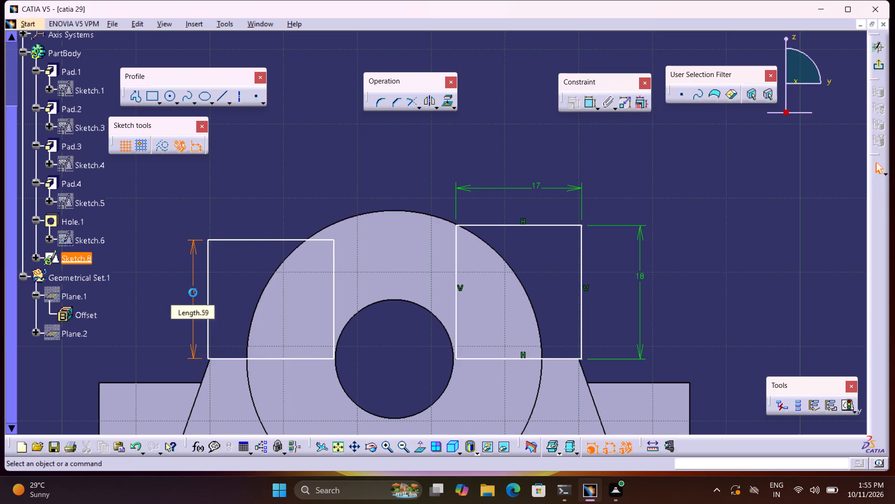
pyautogui.write('18')
pyautogui.press('Return')
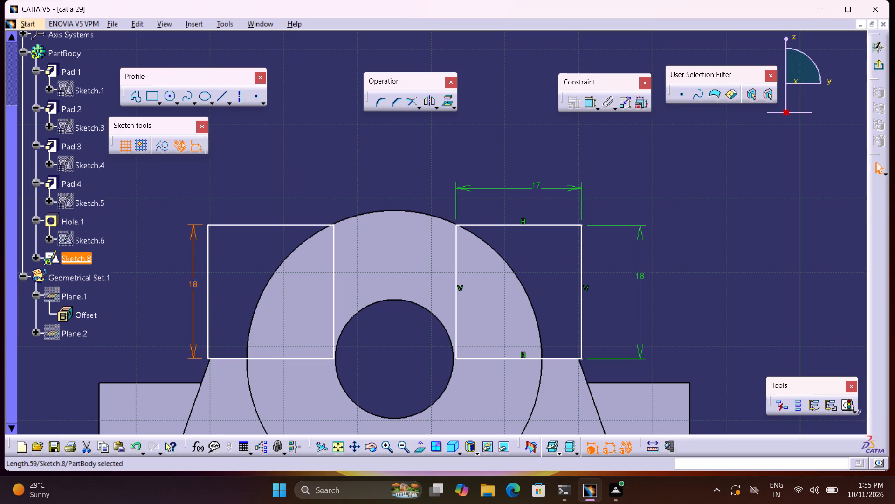
# Set the heights of both the mirrored and the original rectangle to 19 mm.
pyautogui.doubleClick(191, 287)
pyautogui.write('19')
pyautogui.press('Return')
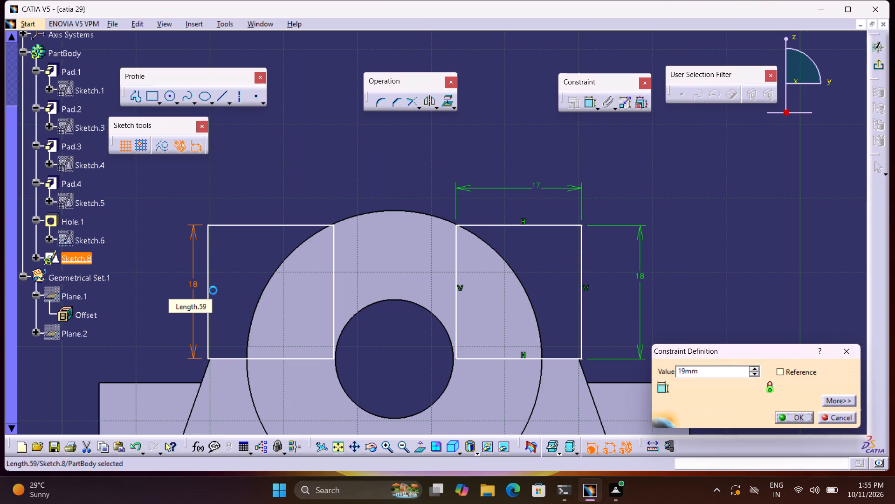
pyautogui.doubleClick(640, 262)
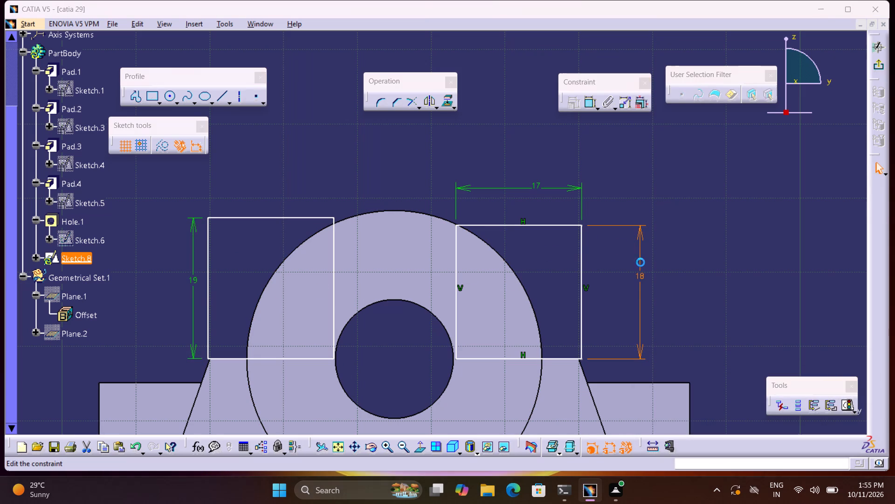
pyautogui.write('19')
pyautogui.press('Return')
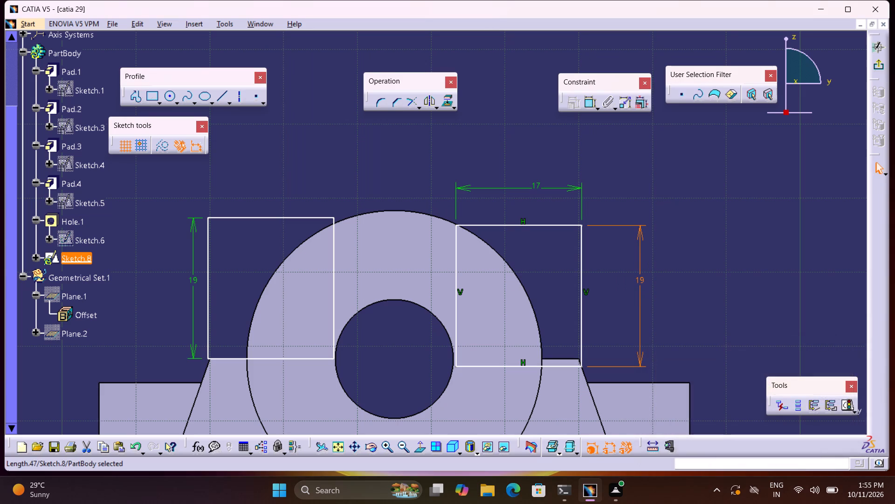
# Move the original rectangle freehand until its lower side lies on the trapezoidal pad's top edge, level with the mirrored one.
pyautogui.moveTo(573, 226); pyautogui.dragTo(573, 222)
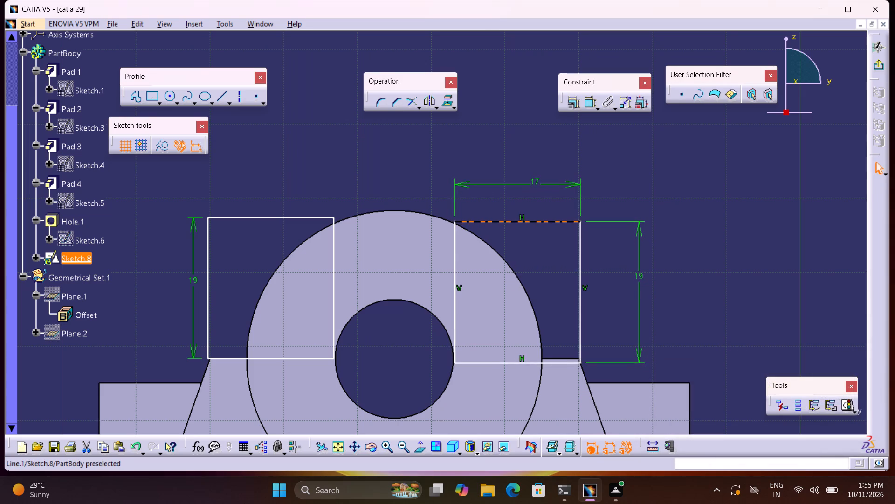
pyautogui.moveTo(573, 222); pyautogui.dragTo(573, 218)
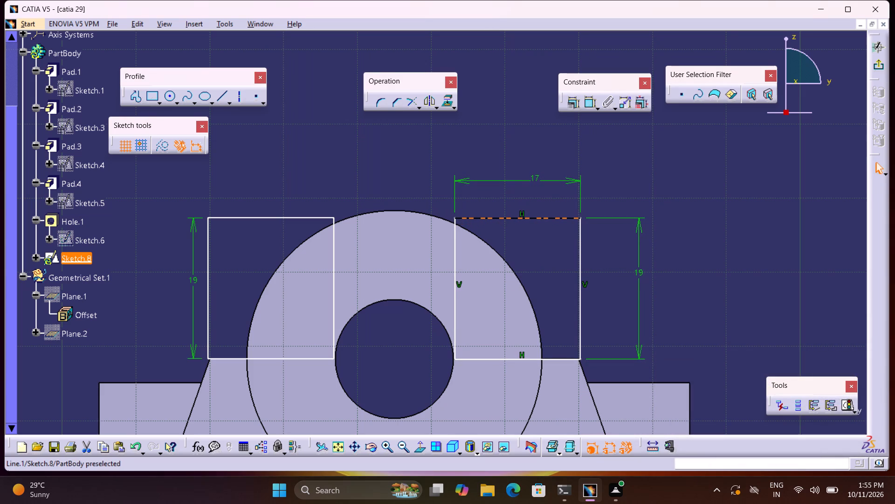
# Exit the sketch and pocket both rectangles through the cylinder with the Up to next limit.
pyautogui.click(877, 70)
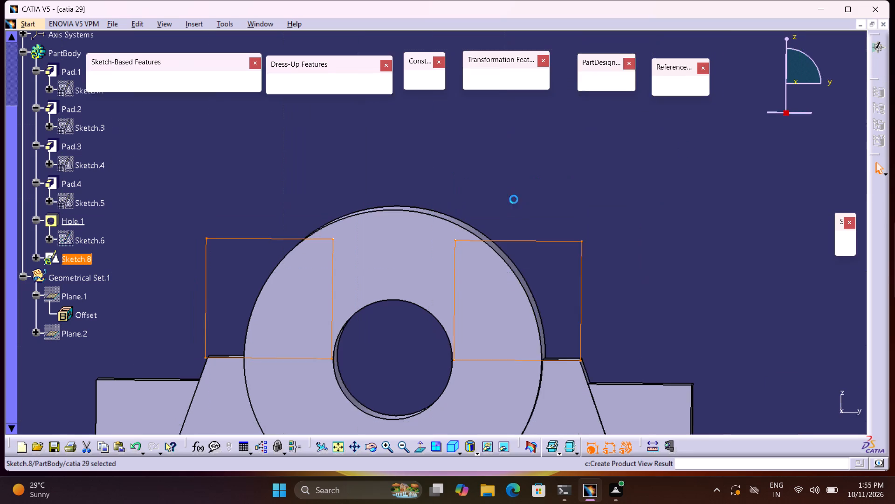
pyautogui.click(119, 83)
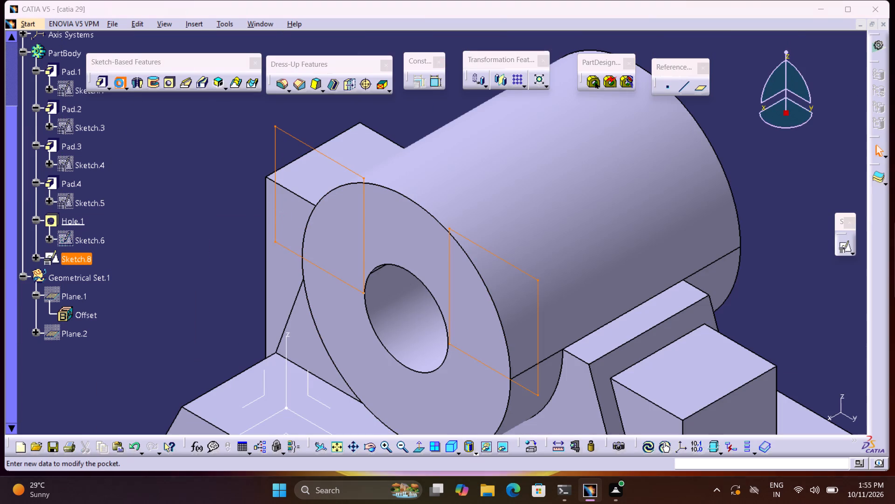
pyautogui.click(792, 260)
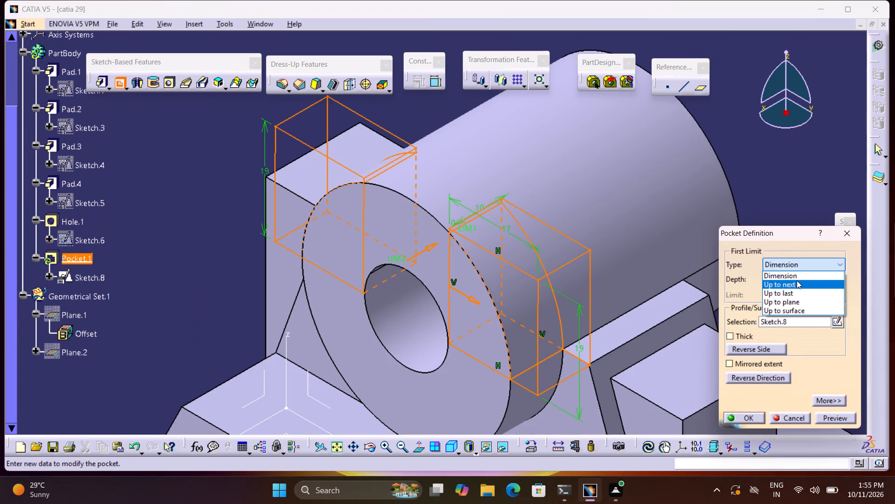
pyautogui.click(797, 280)
pyautogui.click(755, 422)
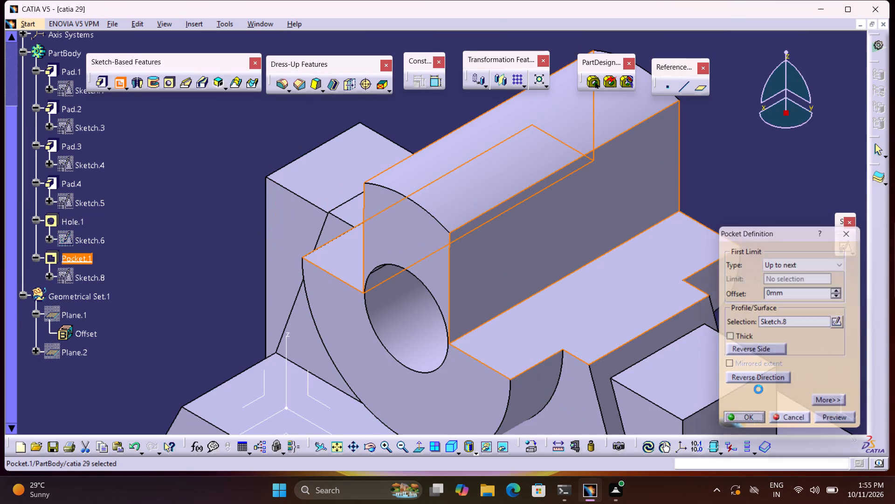
# Start a positioned sketch on the cut cylinder's front end face, the one with the 16 mm hole.
pyautogui.click(808, 314)
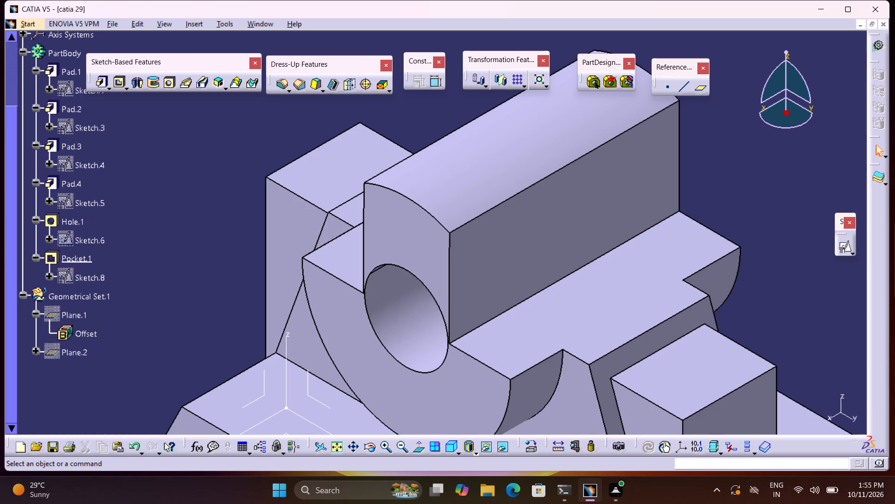
pyautogui.moveTo(602, 262); pyautogui.dragTo(606, 259, button='middle')
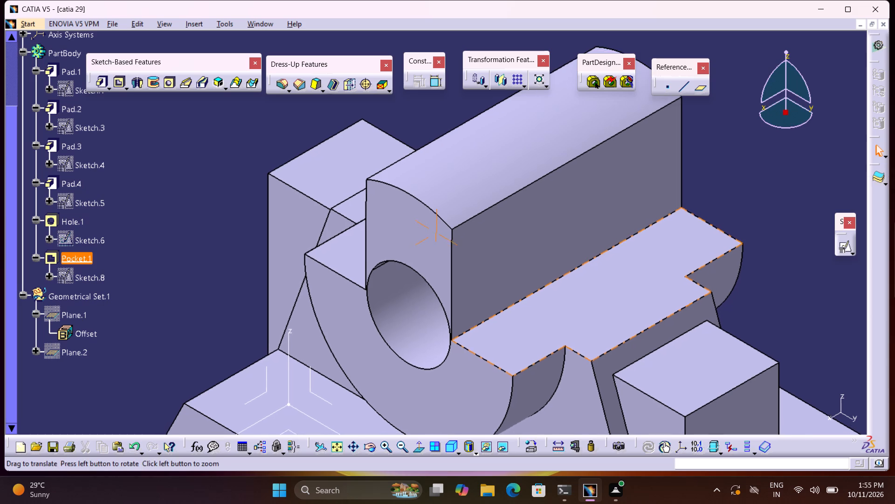
pyautogui.moveTo(606, 259); pyautogui.dragTo(615, 254, button='middle')
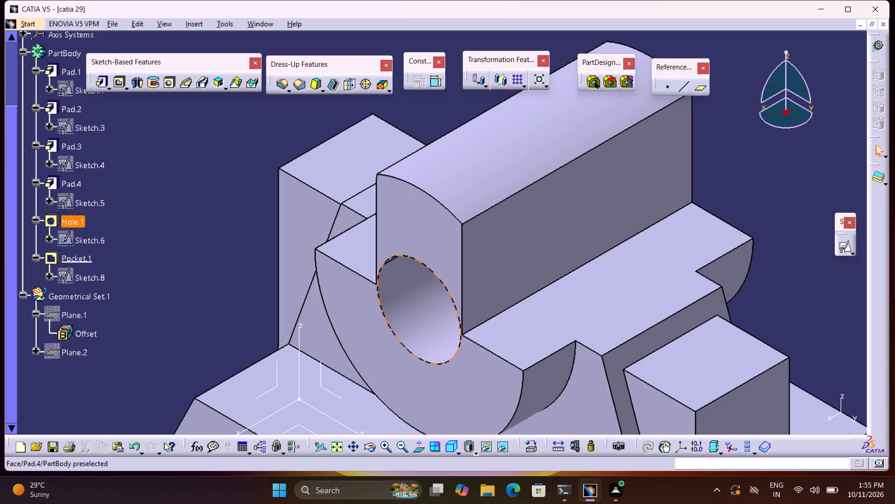
pyautogui.click(845, 249)
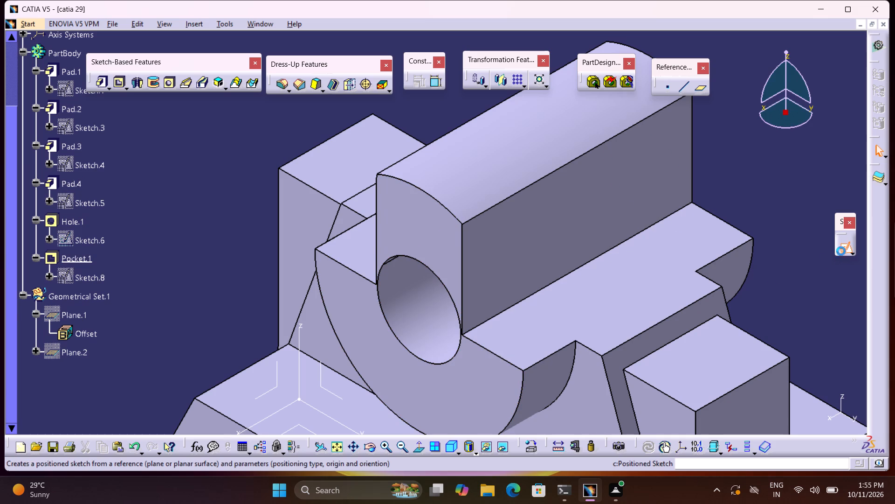
pyautogui.click(488, 400)
pyautogui.click(784, 416)
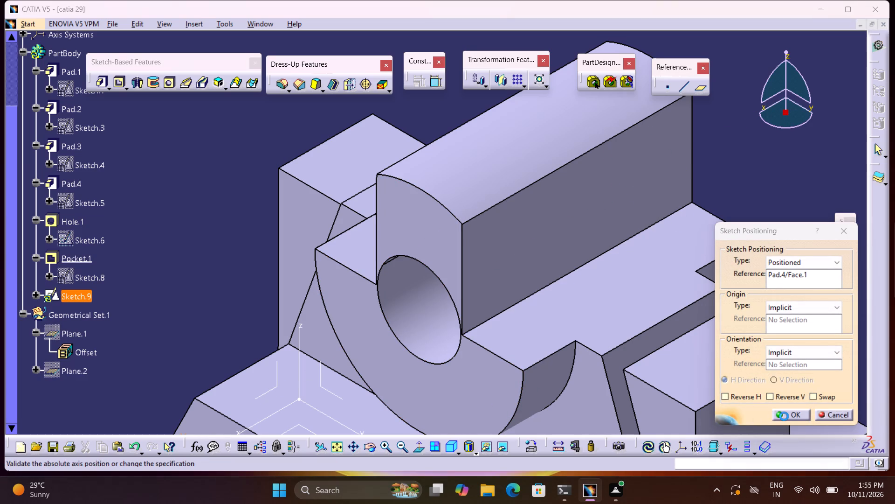
pyautogui.moveTo(561, 306); pyautogui.dragTo(551, 327, button='middle')
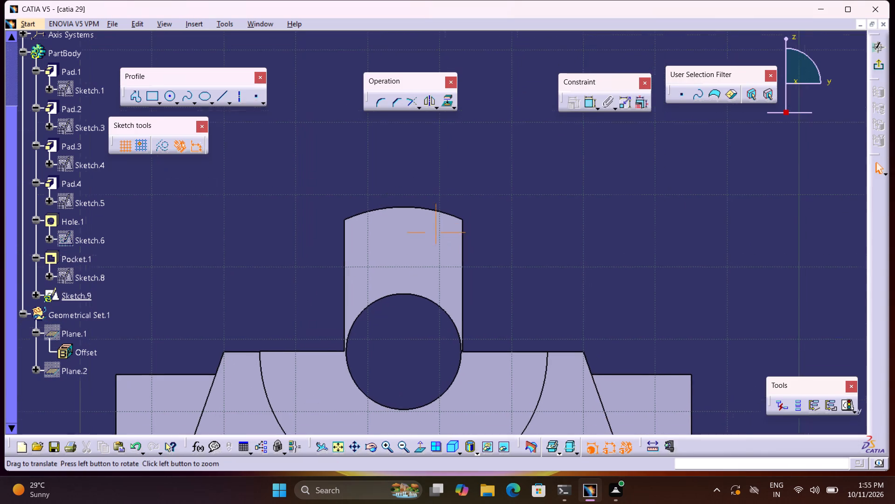
pyautogui.moveTo(551, 327); pyautogui.dragTo(536, 319, button='middle')
pyautogui.rightClick(550, 332)
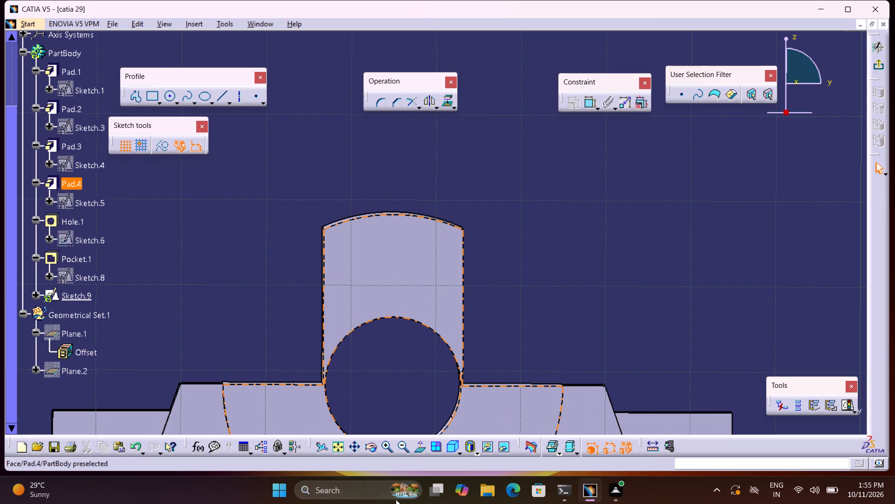
pyautogui.click(421, 455)
pyautogui.click(420, 451)
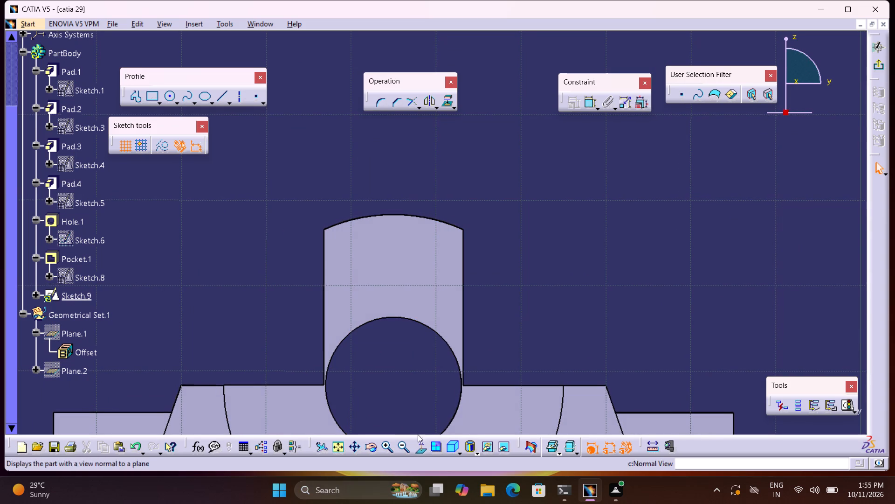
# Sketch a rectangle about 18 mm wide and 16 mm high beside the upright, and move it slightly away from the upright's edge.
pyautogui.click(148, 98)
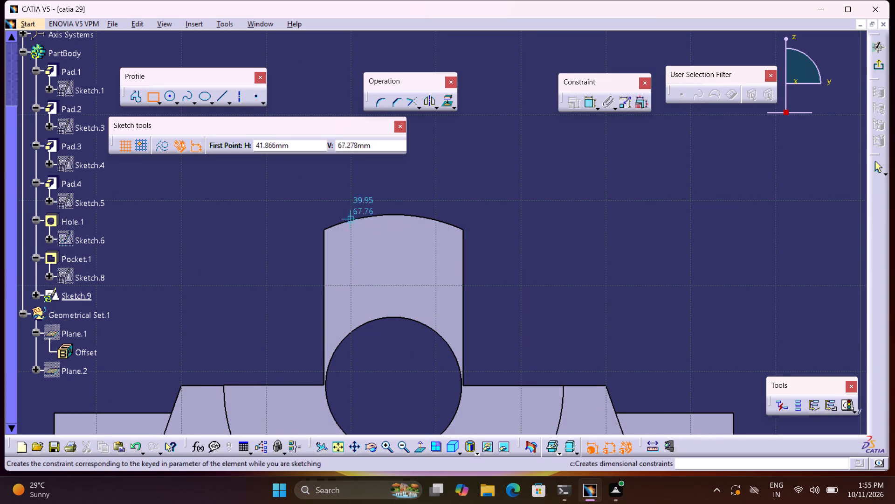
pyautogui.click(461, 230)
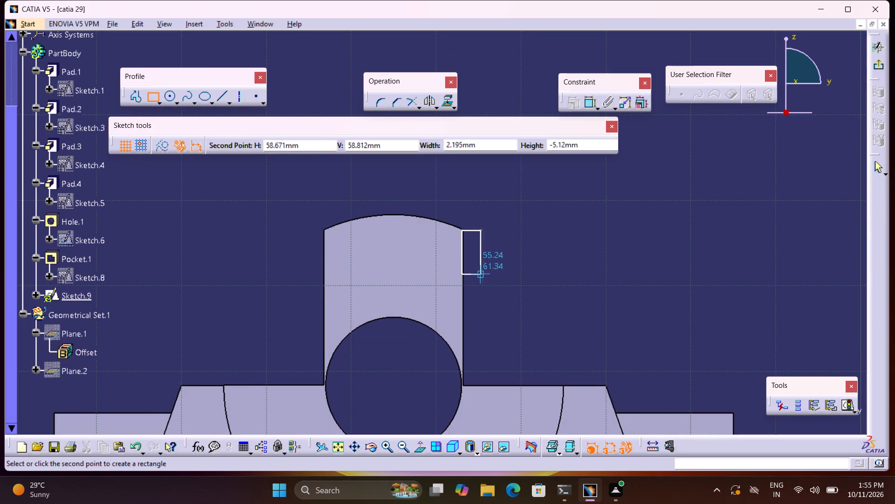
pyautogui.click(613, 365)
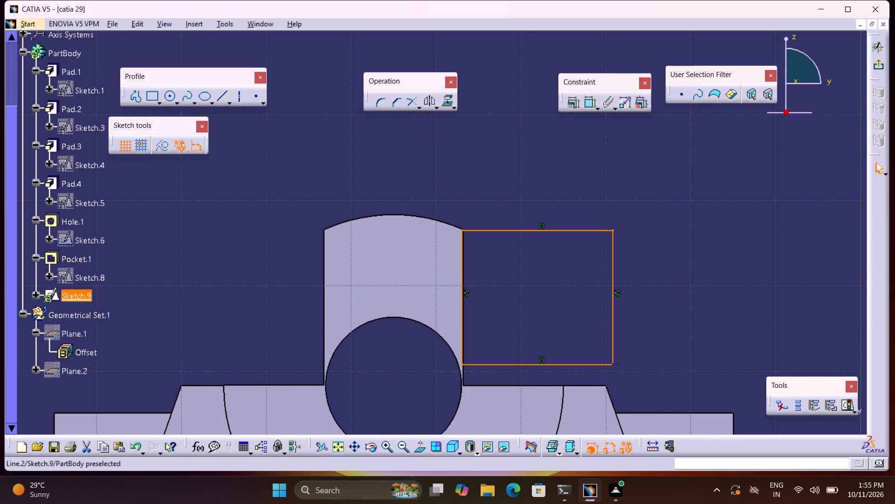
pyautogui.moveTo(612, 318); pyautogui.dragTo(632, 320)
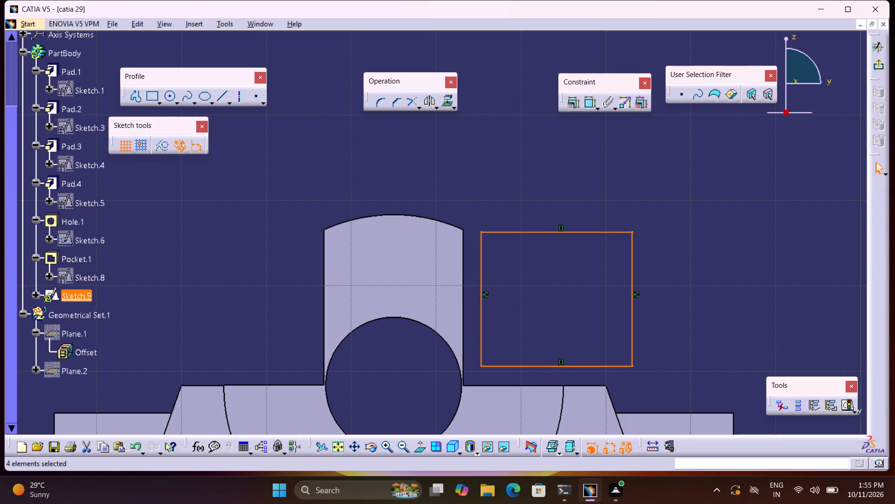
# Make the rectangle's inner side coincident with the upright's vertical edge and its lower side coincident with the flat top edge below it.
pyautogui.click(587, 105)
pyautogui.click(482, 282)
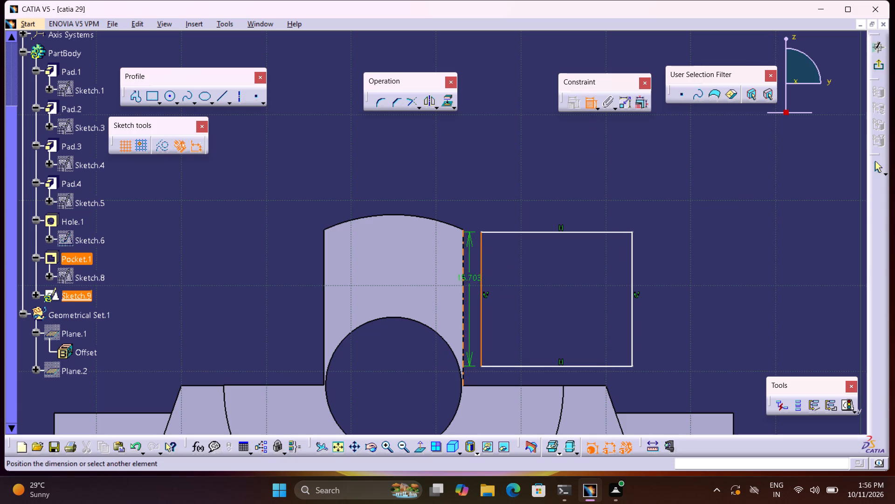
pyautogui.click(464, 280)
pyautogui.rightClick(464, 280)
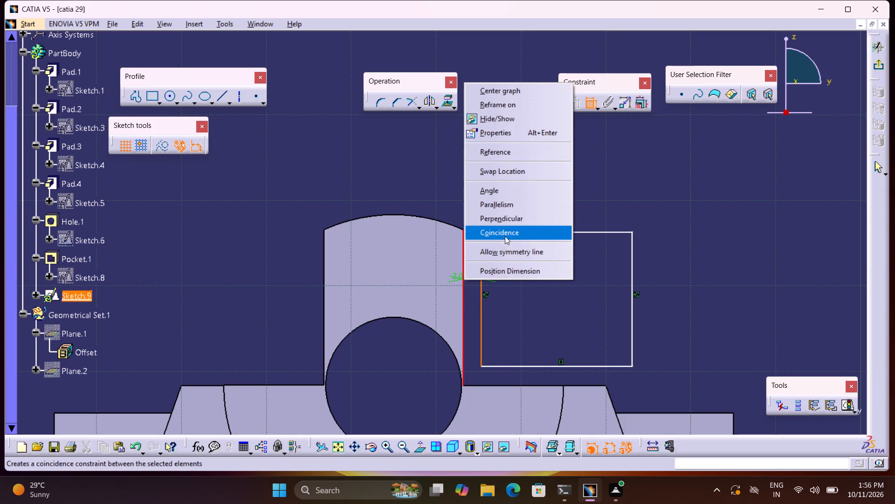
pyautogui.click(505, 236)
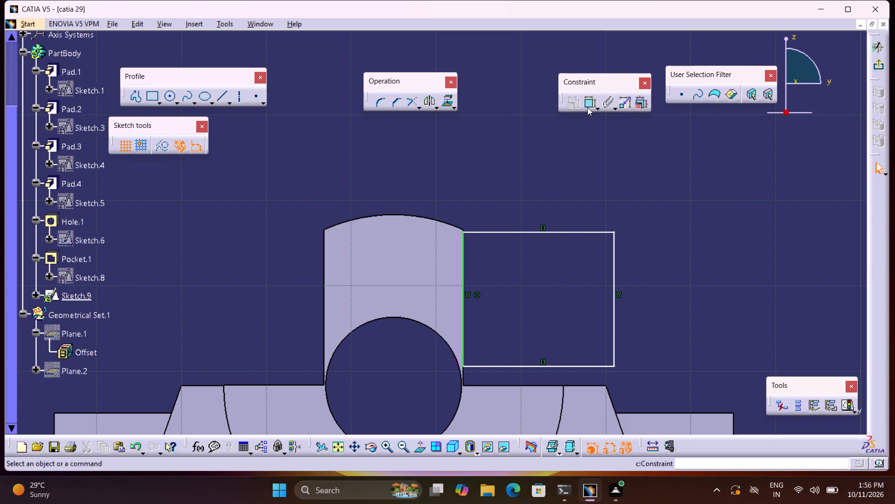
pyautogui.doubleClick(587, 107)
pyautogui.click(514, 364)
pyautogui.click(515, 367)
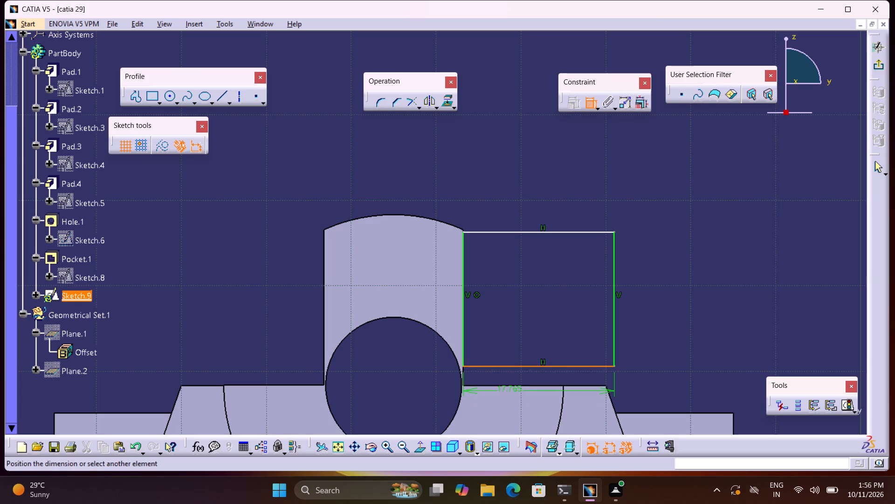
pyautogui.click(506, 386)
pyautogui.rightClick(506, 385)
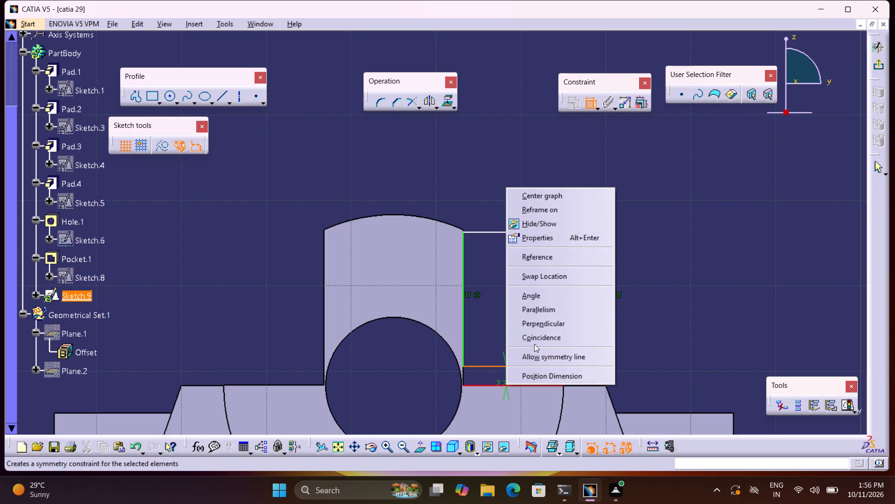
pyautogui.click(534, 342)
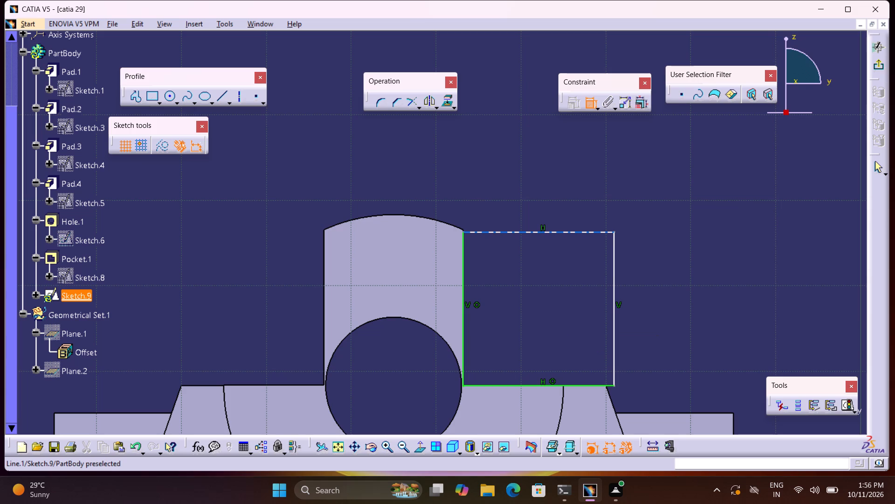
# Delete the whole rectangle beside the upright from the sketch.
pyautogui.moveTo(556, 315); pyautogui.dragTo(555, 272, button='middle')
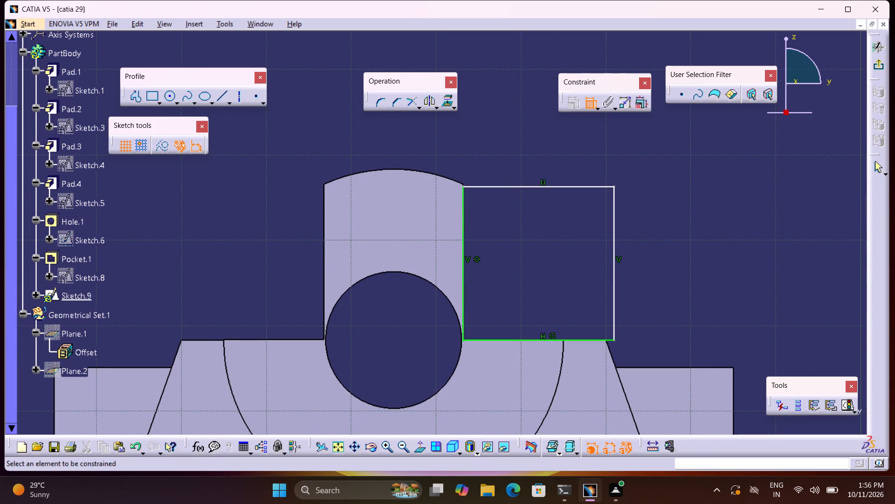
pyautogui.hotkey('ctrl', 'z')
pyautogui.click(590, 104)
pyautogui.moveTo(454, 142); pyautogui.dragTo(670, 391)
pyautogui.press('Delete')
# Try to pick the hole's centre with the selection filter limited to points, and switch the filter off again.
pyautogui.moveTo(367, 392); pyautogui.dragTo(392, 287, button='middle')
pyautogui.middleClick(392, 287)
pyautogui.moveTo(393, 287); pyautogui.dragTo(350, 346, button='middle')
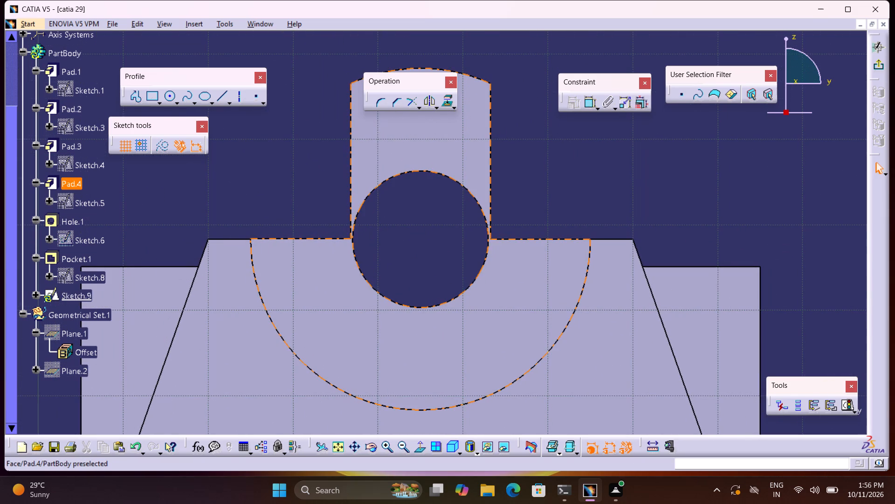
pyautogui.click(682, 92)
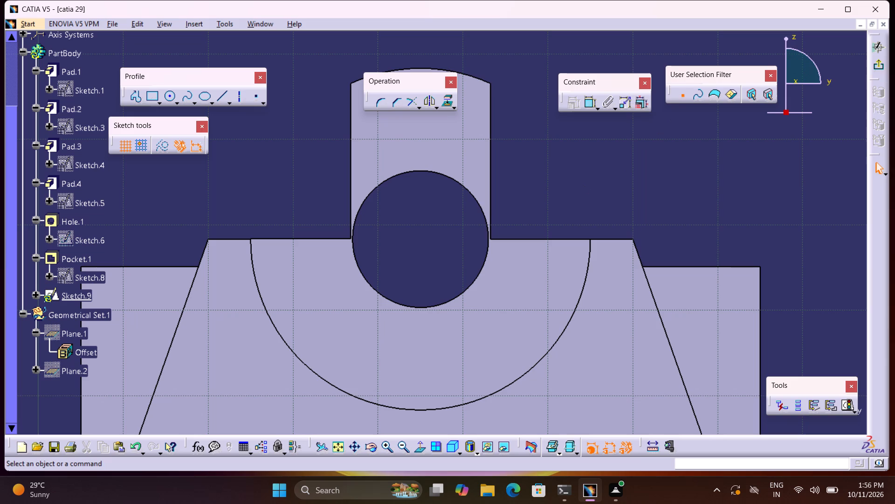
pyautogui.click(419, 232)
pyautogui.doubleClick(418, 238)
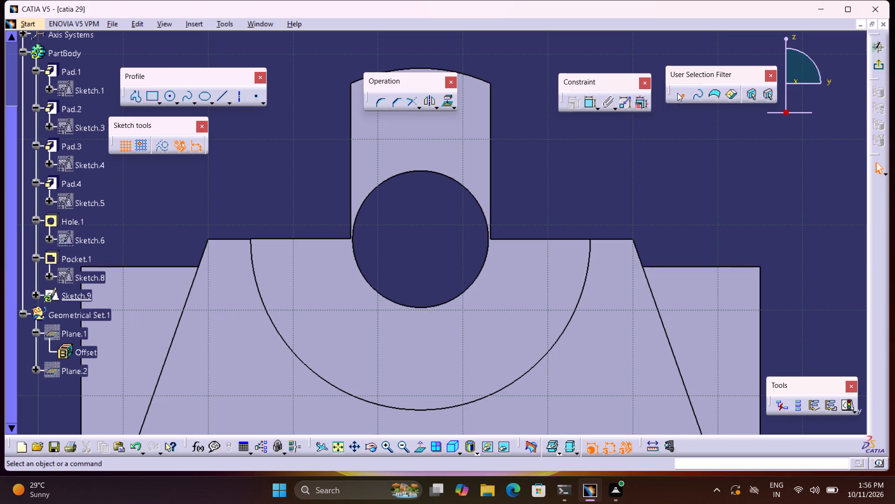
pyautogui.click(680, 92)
# Draw a short vertical line about 1.4 mm long inside the hole, near its centre.
pyautogui.click(225, 98)
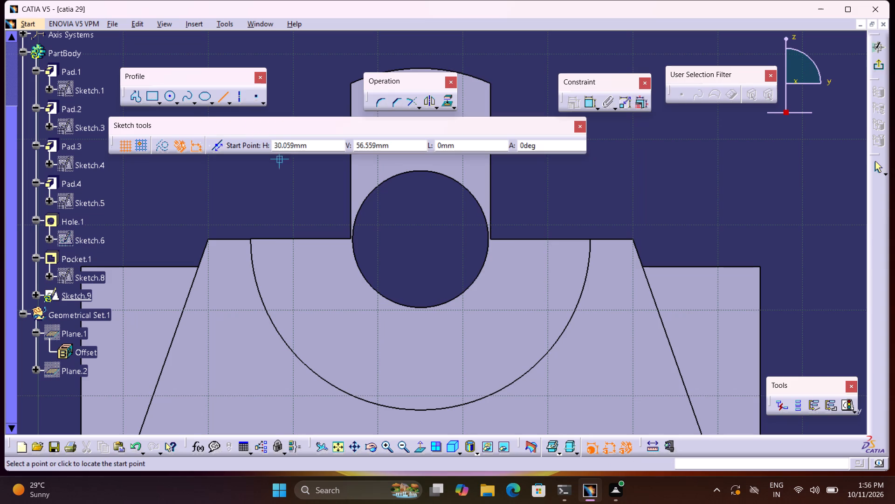
pyautogui.click(406, 227)
pyautogui.click(410, 240)
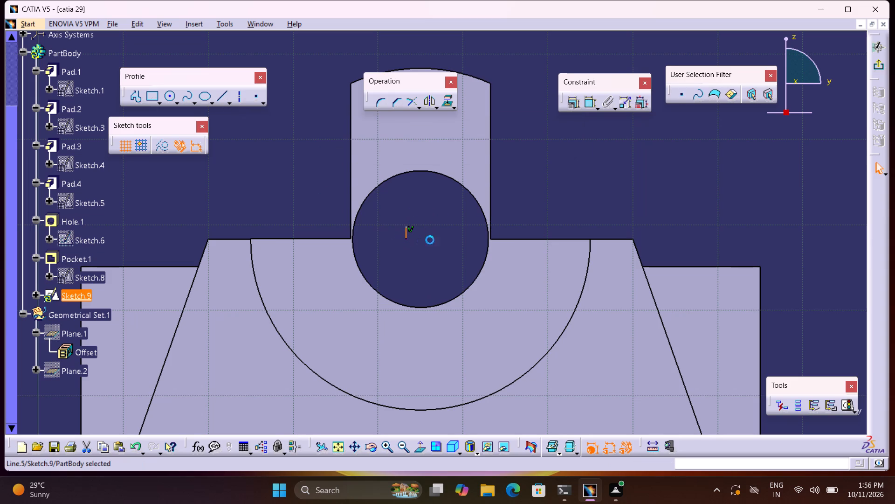
pyautogui.click(592, 141)
# Dimension the short line's horizontal distance from the base's far lower corner and set it to 45 mm.
pyautogui.click(586, 102)
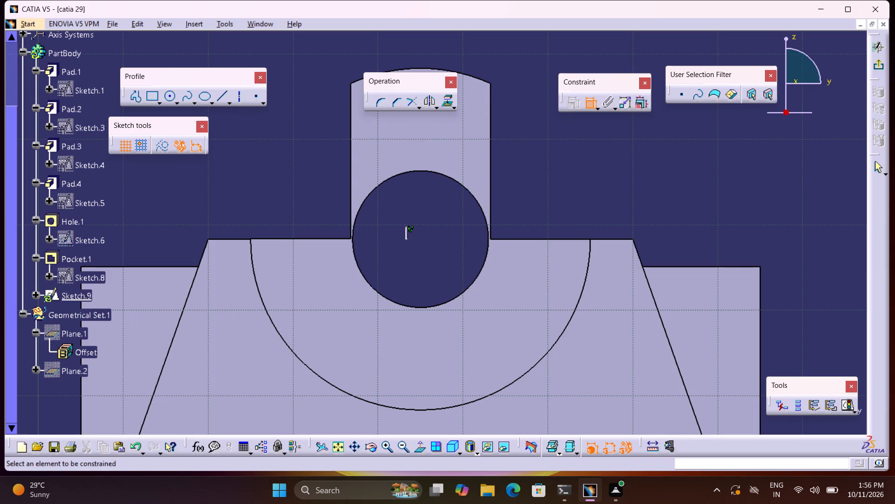
pyautogui.click(406, 233)
pyautogui.moveTo(514, 261); pyautogui.dragTo(498, 247, button='middle')
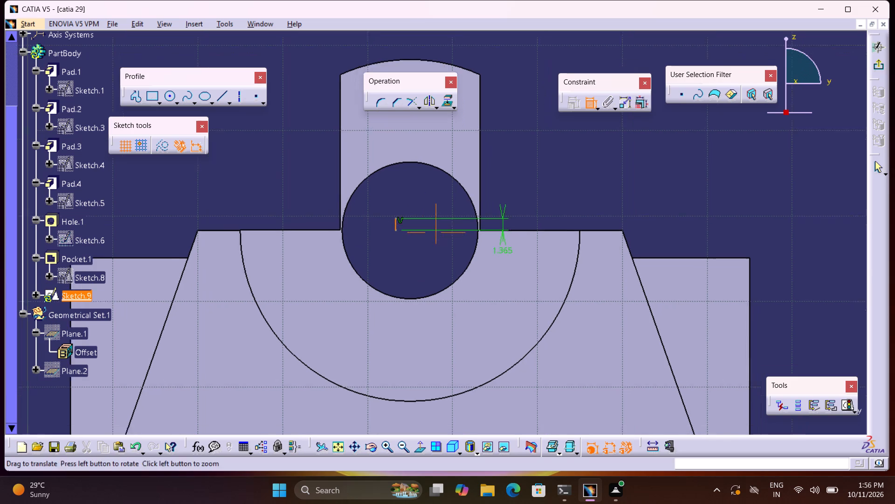
pyautogui.moveTo(498, 247); pyautogui.dragTo(447, 112, button='middle')
pyautogui.rightClick(438, 68)
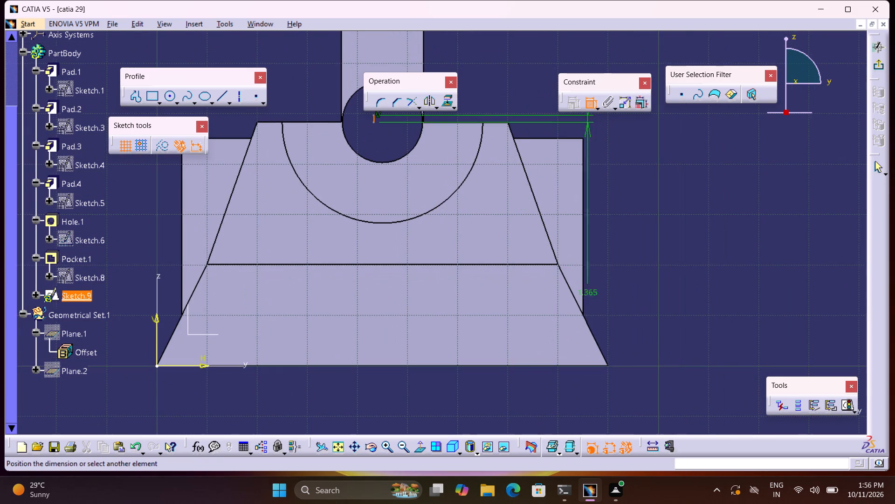
pyautogui.click(608, 365)
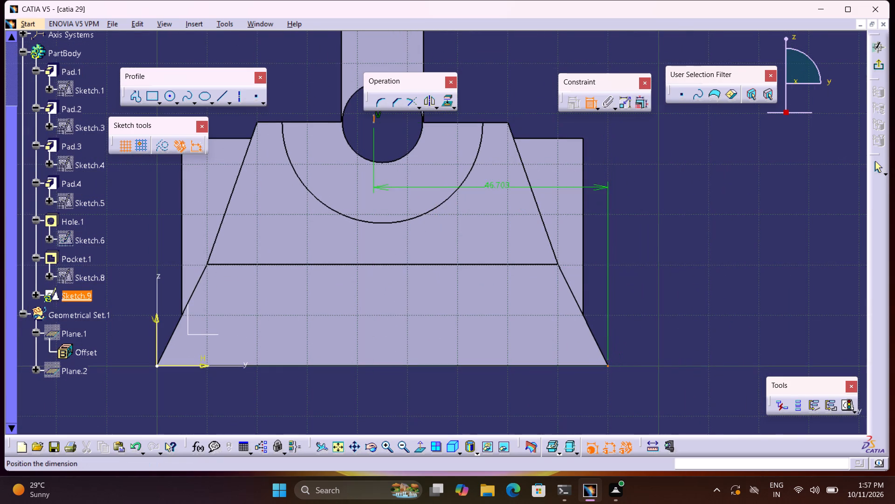
pyautogui.moveTo(489, 168); pyautogui.dragTo(503, 310, button='middle')
pyautogui.click(520, 245)
pyautogui.doubleClick(520, 245)
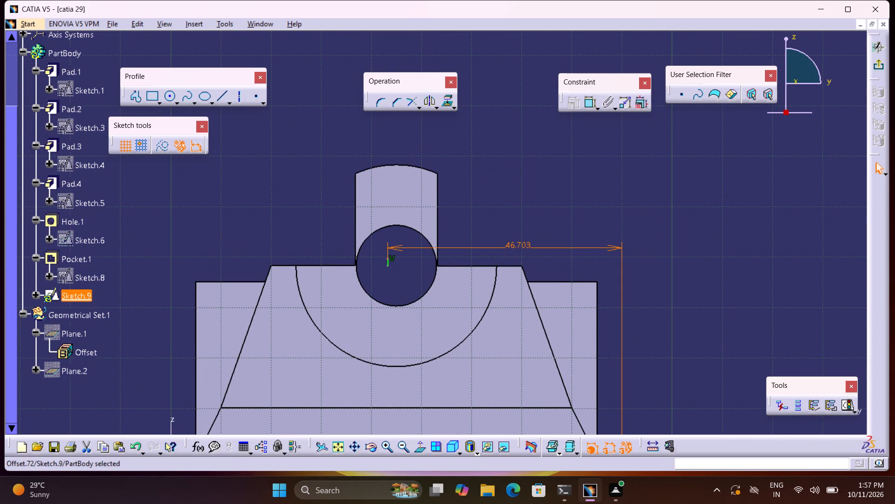
pyautogui.doubleClick(520, 245)
pyautogui.write('25')
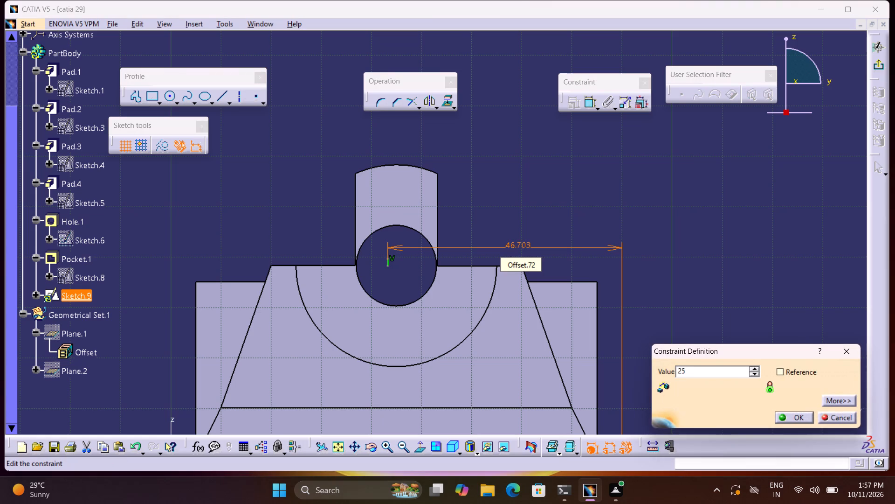
pyautogui.press('BackSpace')
pyautogui.press('BackSpace')
pyautogui.write('45')
pyautogui.press('Return')
# Dimension the short line inside the hole to the upright's curved top edge and set the distance to 20 mm.
pyautogui.moveTo(470, 272); pyautogui.dragTo(494, 303, button='middle')
pyautogui.rightClick(494, 303)
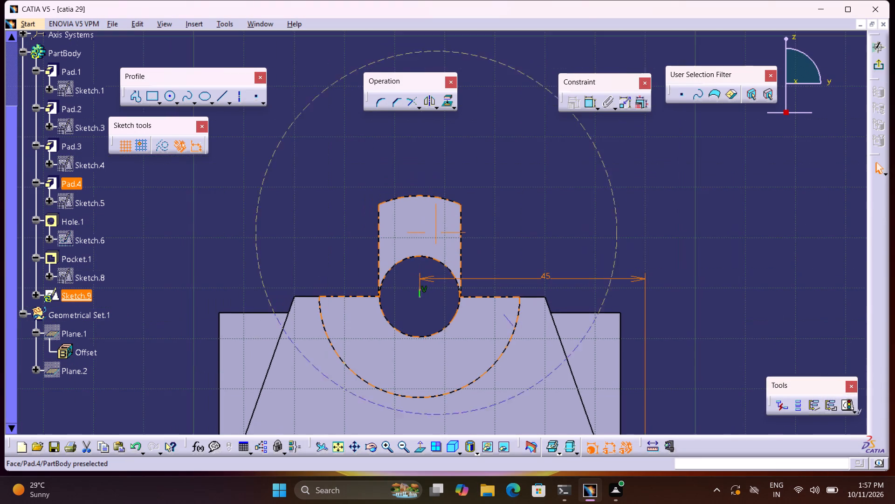
pyautogui.moveTo(494, 303); pyautogui.dragTo(492, 267, button='middle')
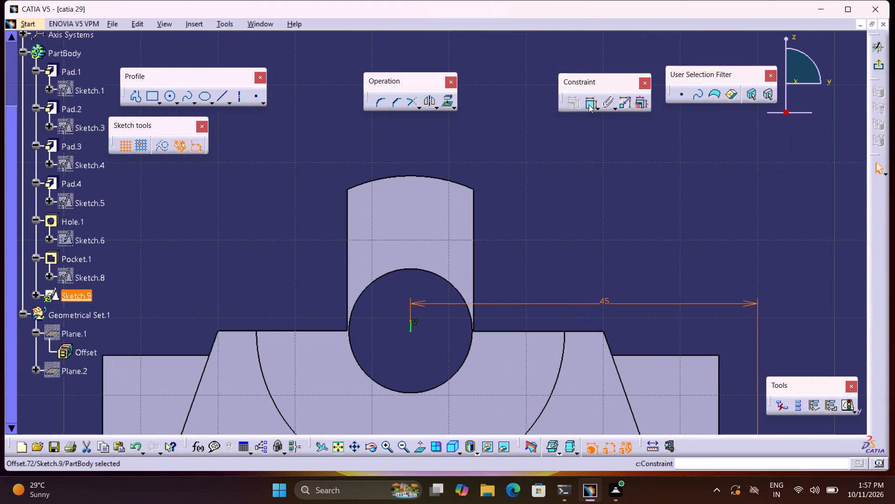
pyautogui.click(589, 105)
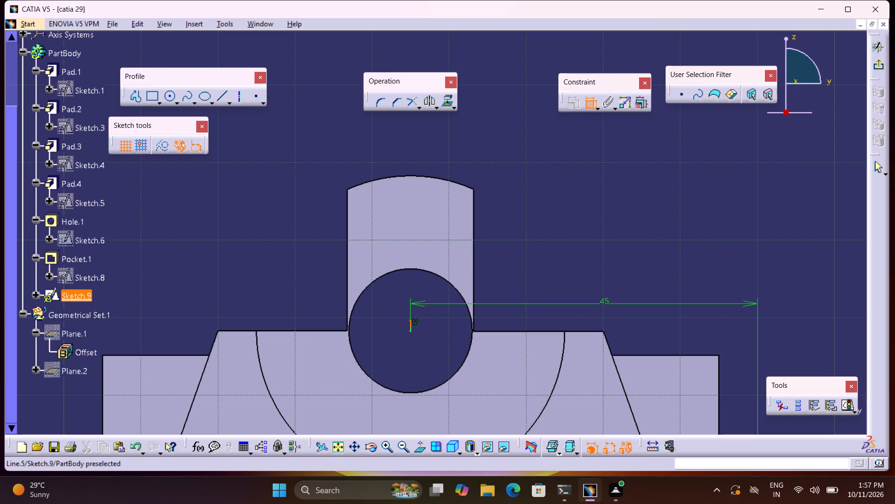
pyautogui.click(410, 321)
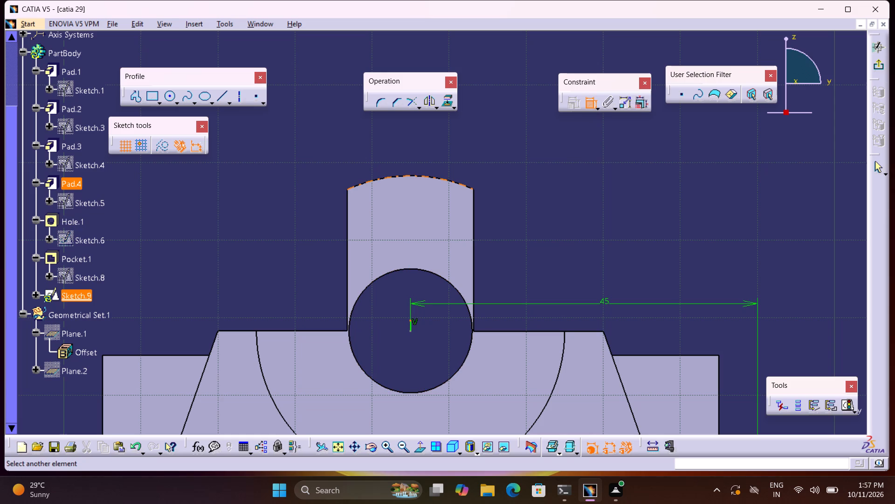
pyautogui.click(420, 175)
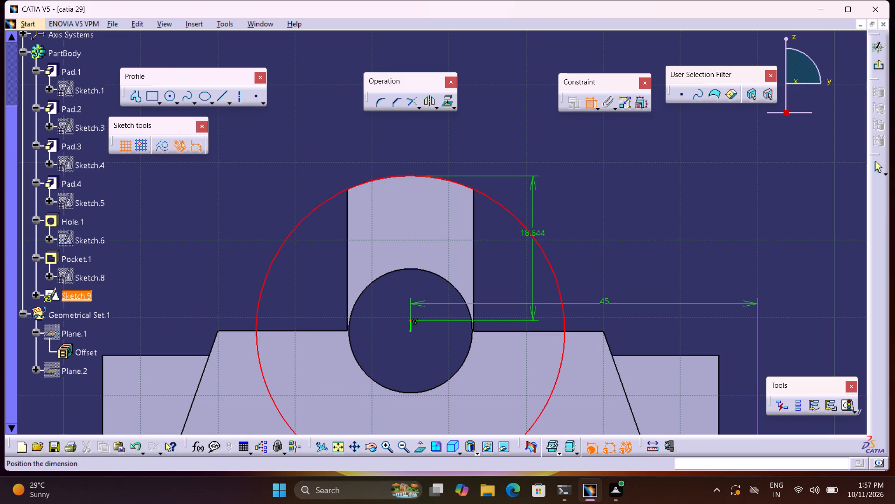
pyautogui.click(535, 239)
pyautogui.doubleClick(535, 234)
pyautogui.write('20')
pyautogui.press('Return')
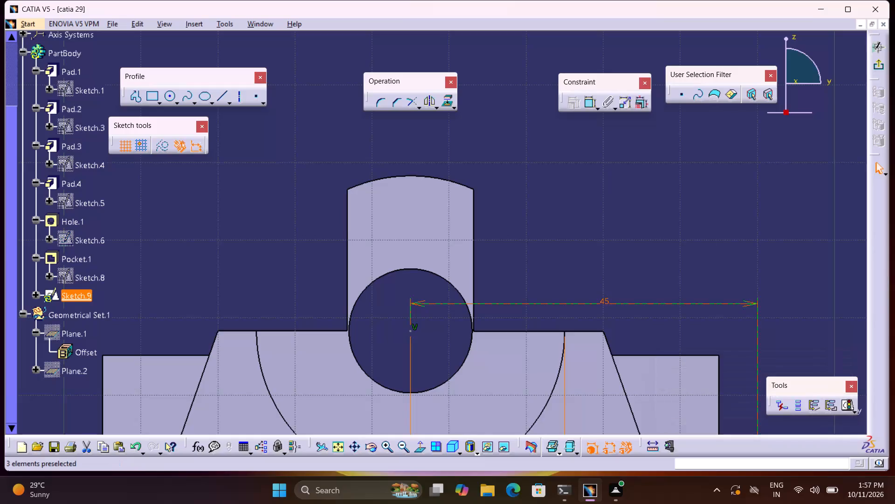
# Draw a circle centred on the short line's end at the hole's centre and dimension its diameter to 28 mm.
pyautogui.moveTo(503, 314); pyautogui.dragTo(528, 266, button='middle')
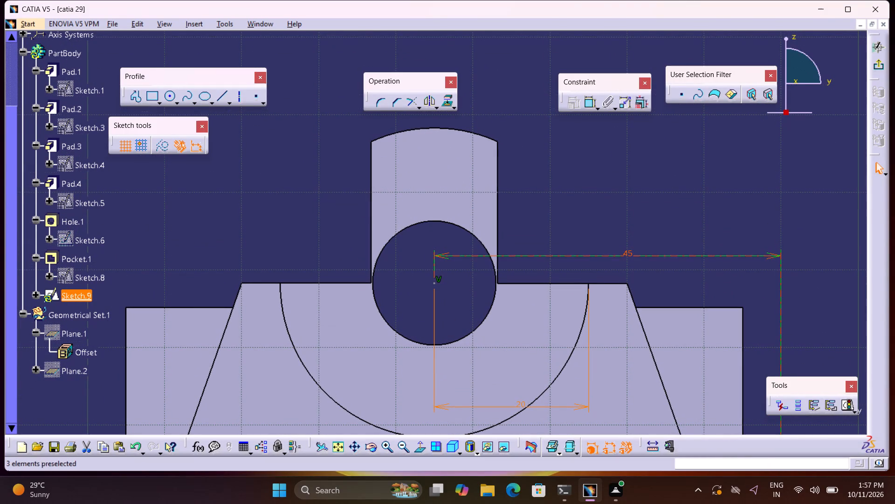
pyautogui.click(167, 101)
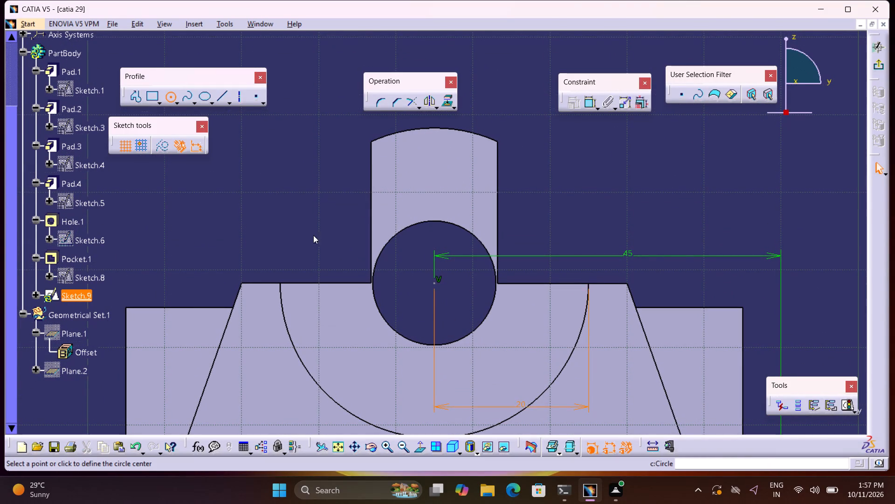
pyautogui.click(434, 284)
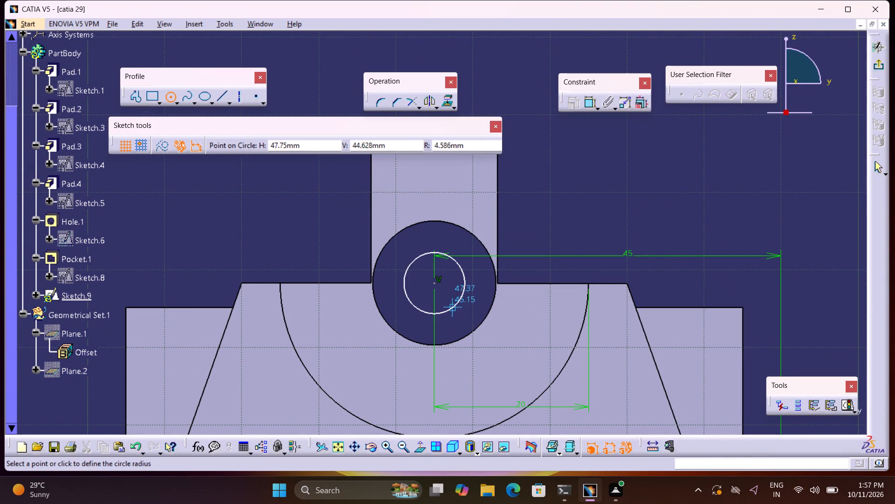
pyautogui.click(455, 312)
pyautogui.click(589, 107)
pyautogui.click(553, 227)
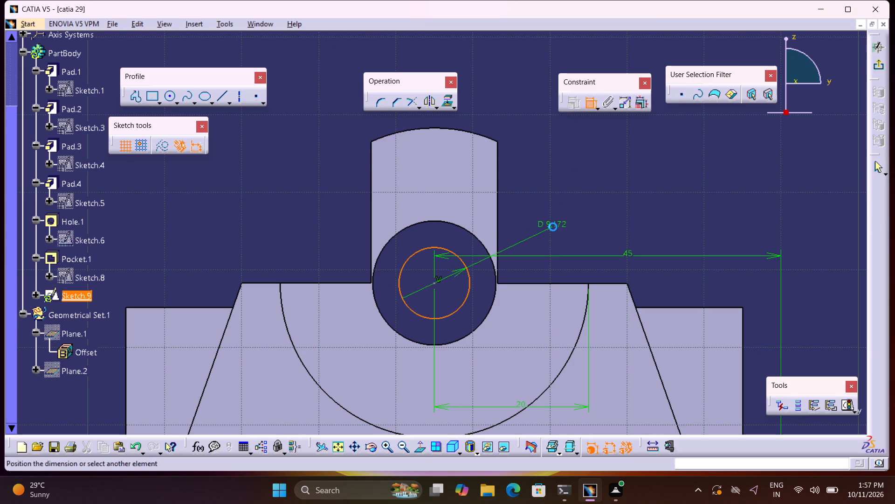
pyautogui.doubleClick(558, 224)
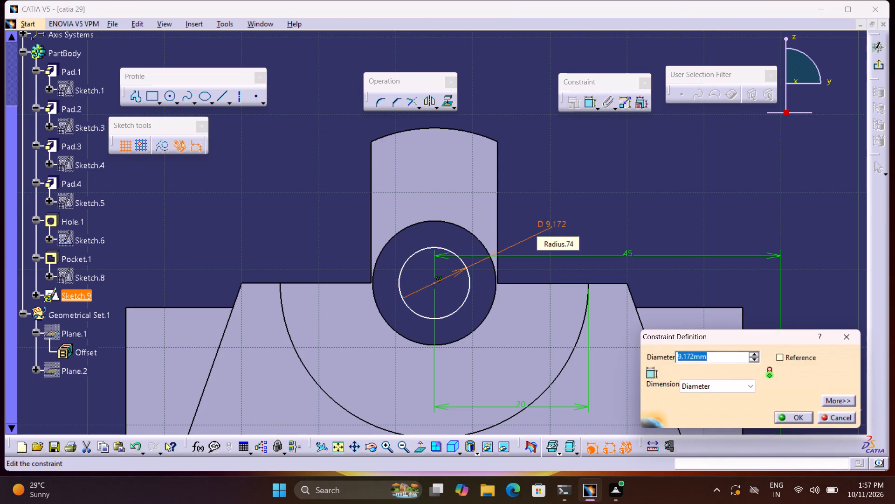
pyautogui.write('28')
pyautogui.press('Return')
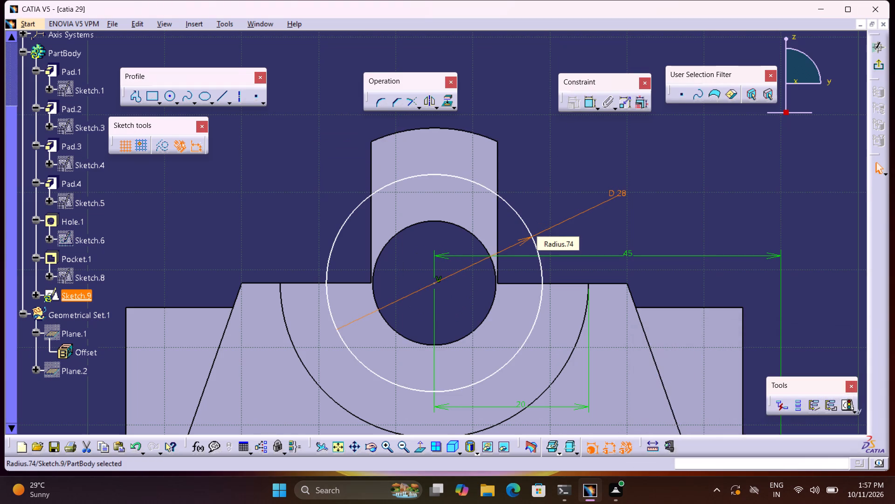
# Set the circle's diameter to 40 mm and exit the sketch.
pyautogui.doubleClick(617, 194)
pyautogui.write('40')
pyautogui.press('Return')
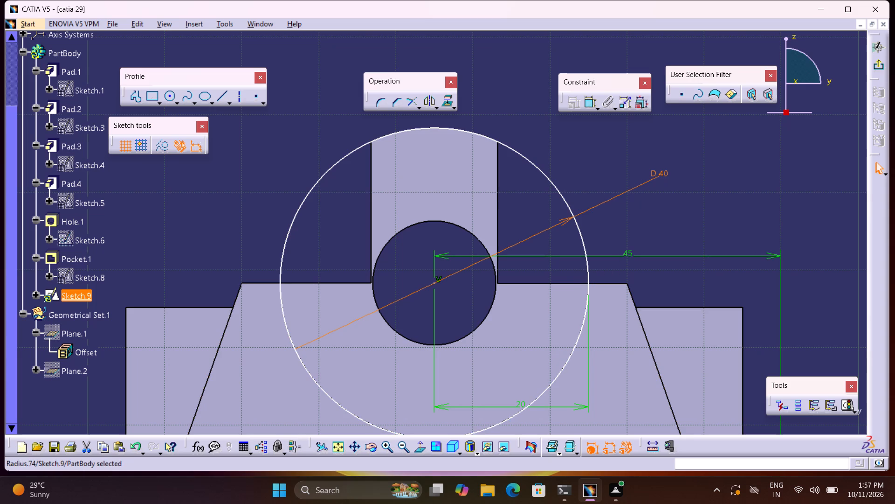
pyautogui.click(880, 65)
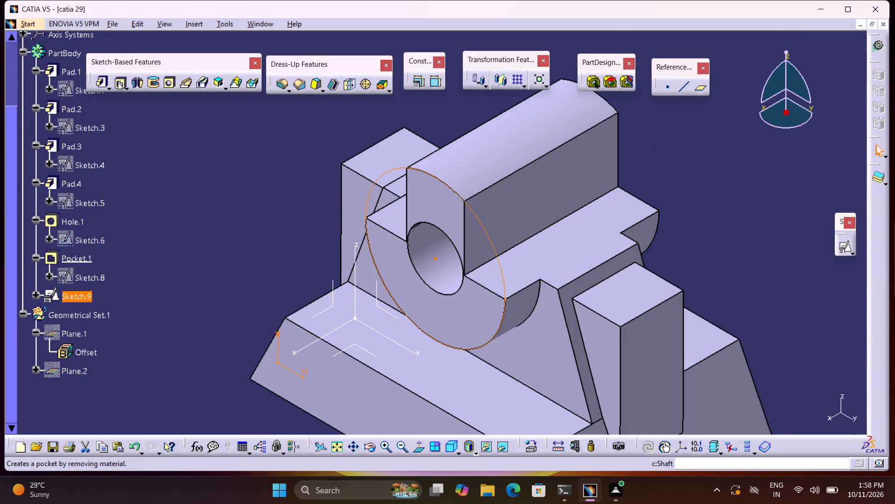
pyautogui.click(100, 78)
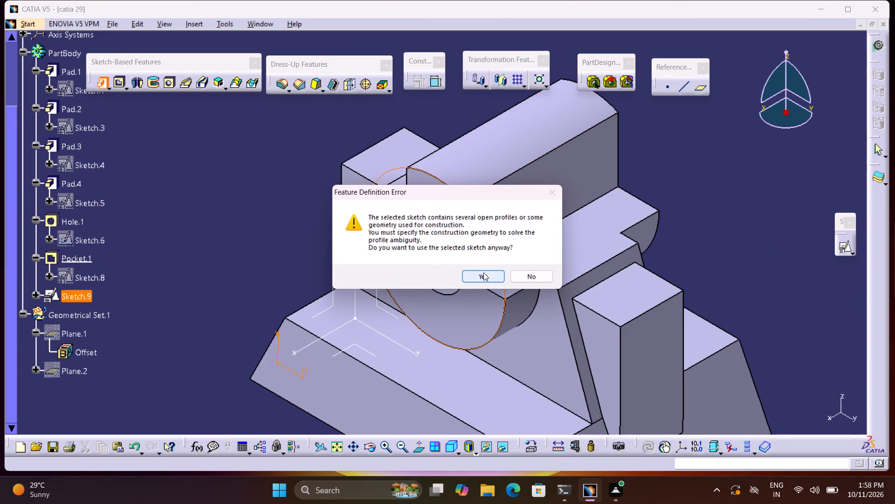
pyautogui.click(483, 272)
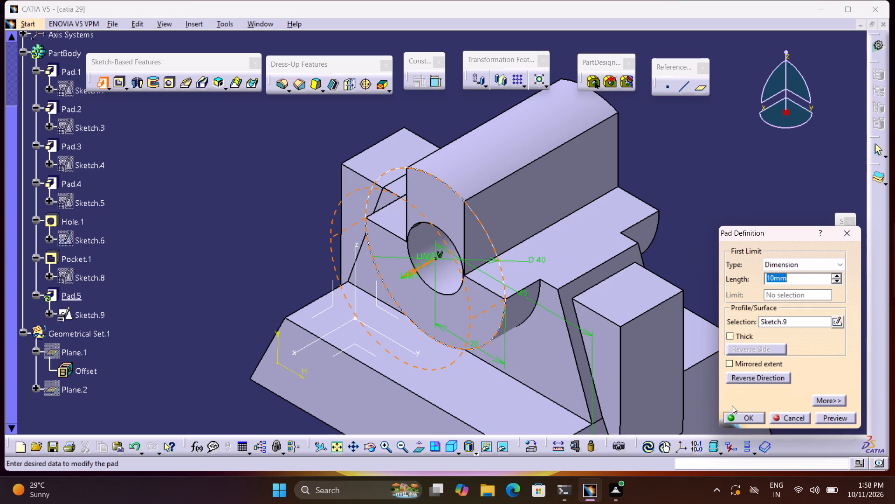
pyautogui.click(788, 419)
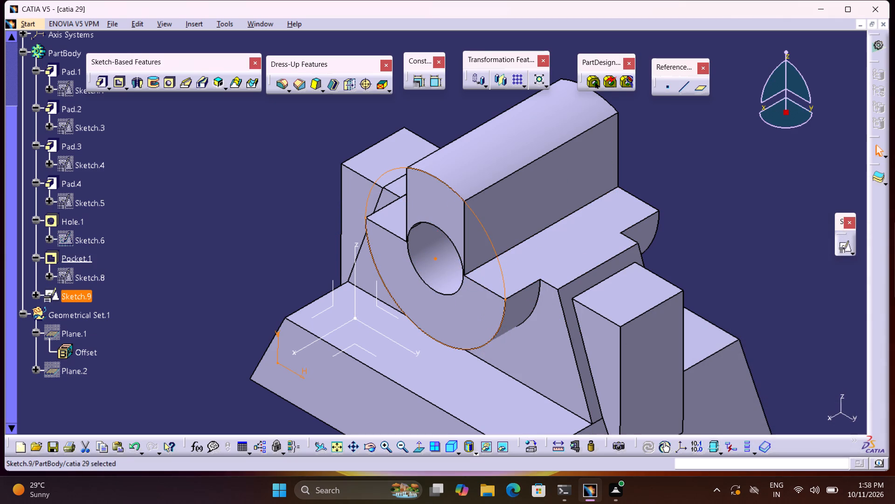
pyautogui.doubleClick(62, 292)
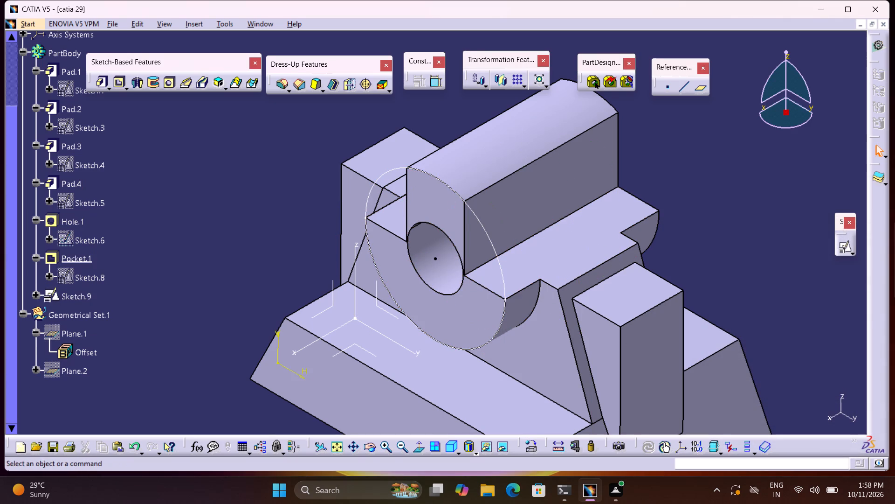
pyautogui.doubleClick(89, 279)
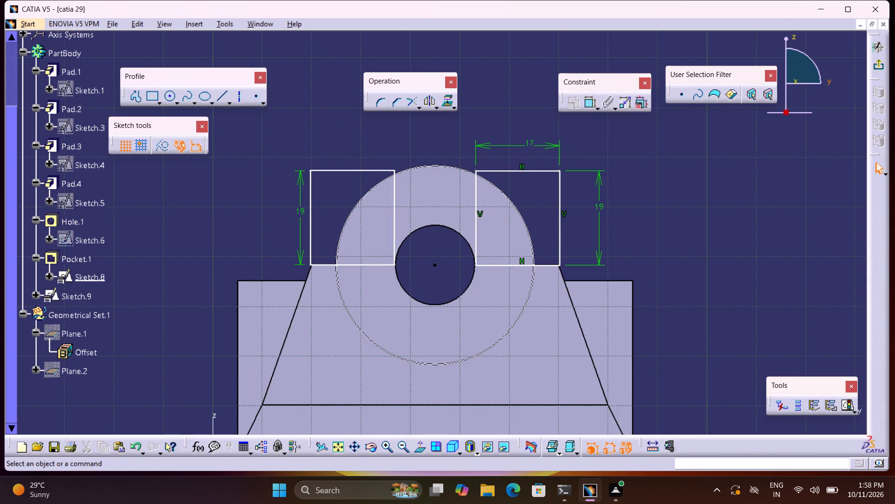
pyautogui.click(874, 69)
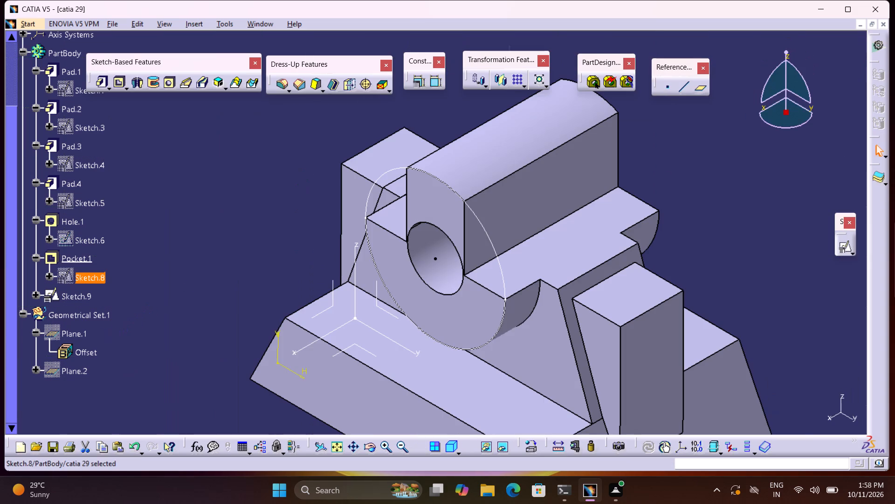
# Reopen Sketch.9, delete the leftover construction point of the short line at the hole's centre, and exit the sketch.
pyautogui.doubleClick(80, 299)
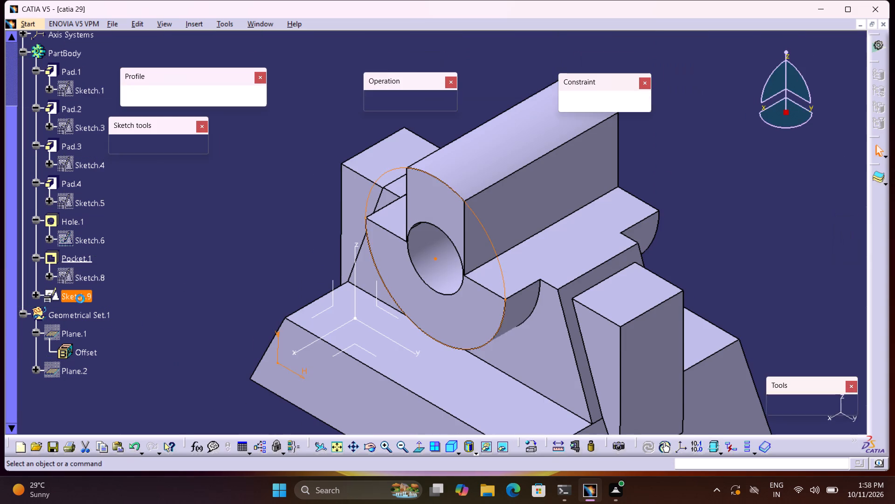
pyautogui.click(435, 265)
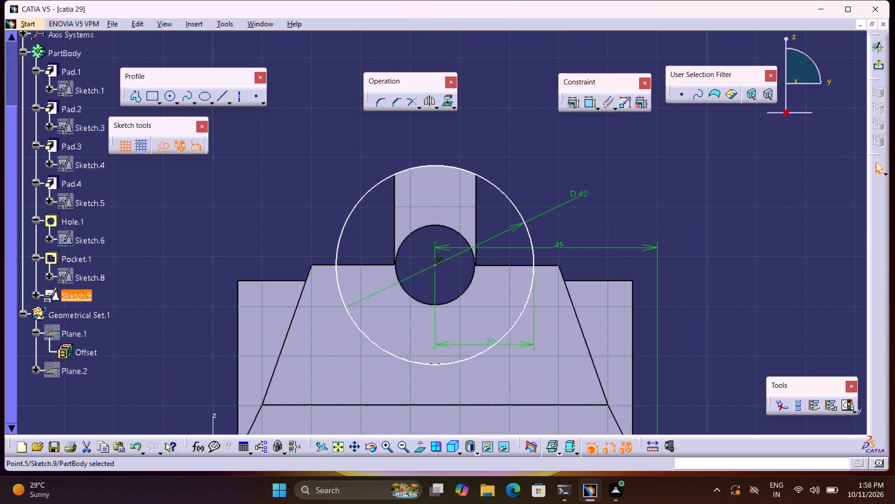
pyautogui.press('Delete')
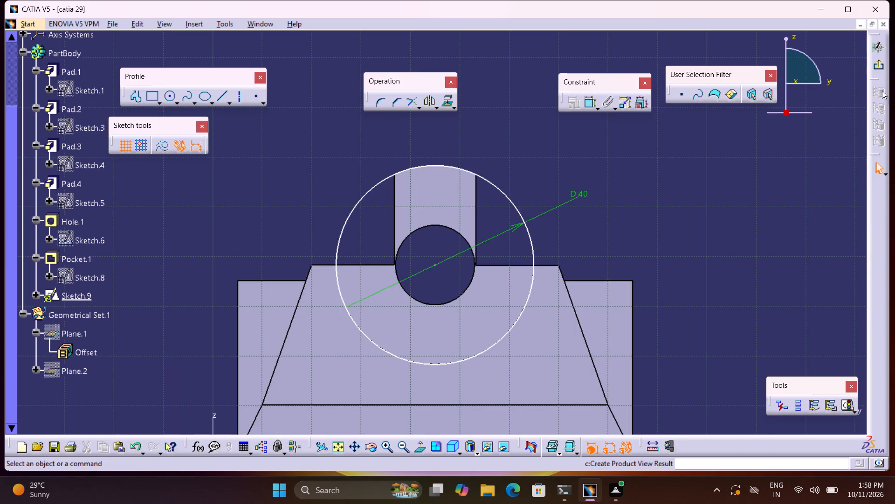
pyautogui.click(872, 71)
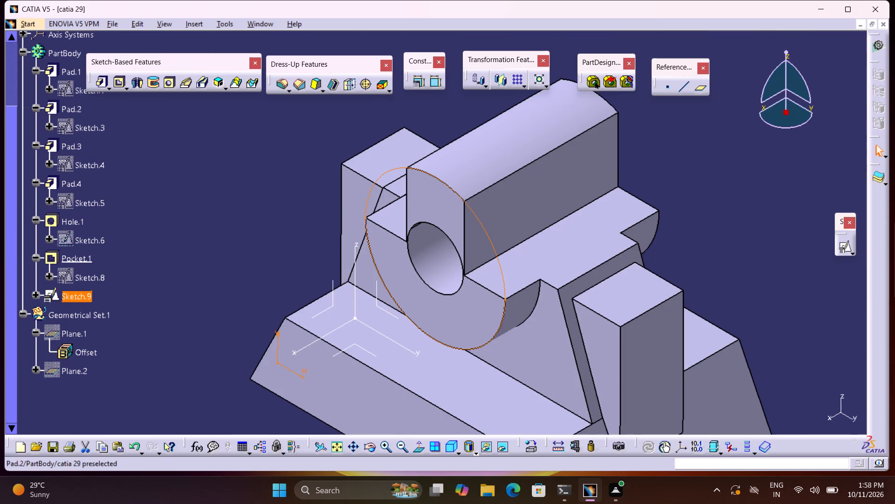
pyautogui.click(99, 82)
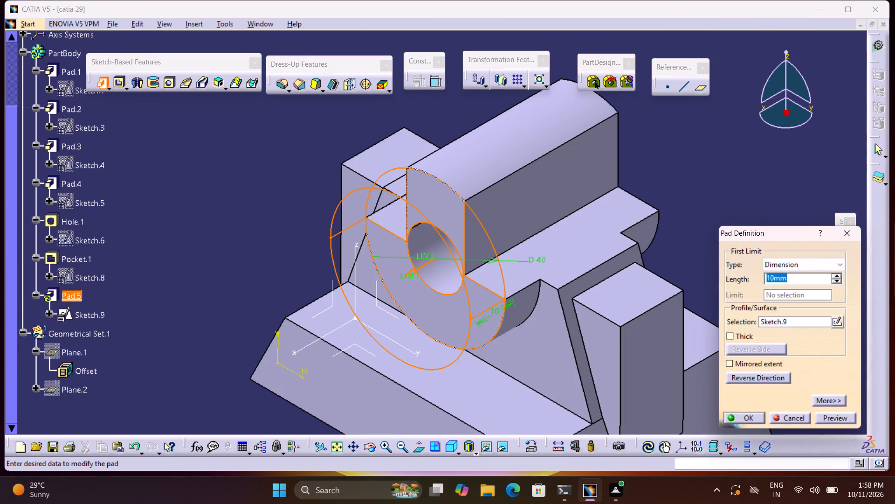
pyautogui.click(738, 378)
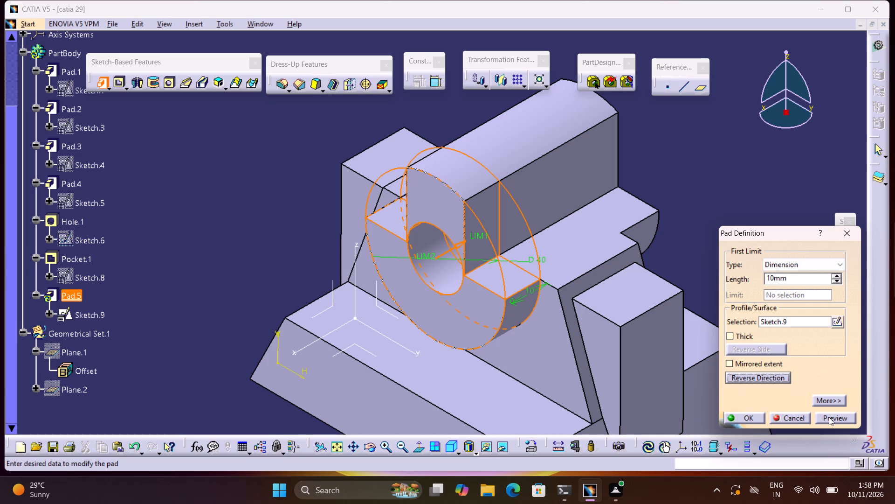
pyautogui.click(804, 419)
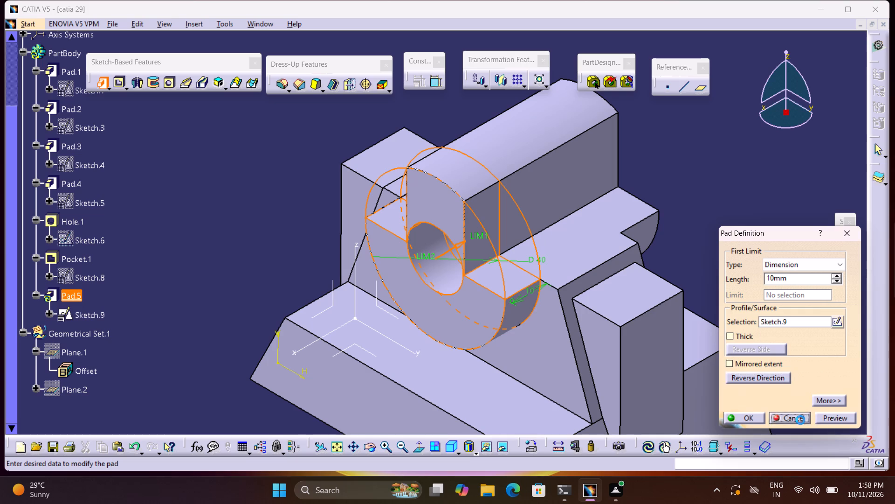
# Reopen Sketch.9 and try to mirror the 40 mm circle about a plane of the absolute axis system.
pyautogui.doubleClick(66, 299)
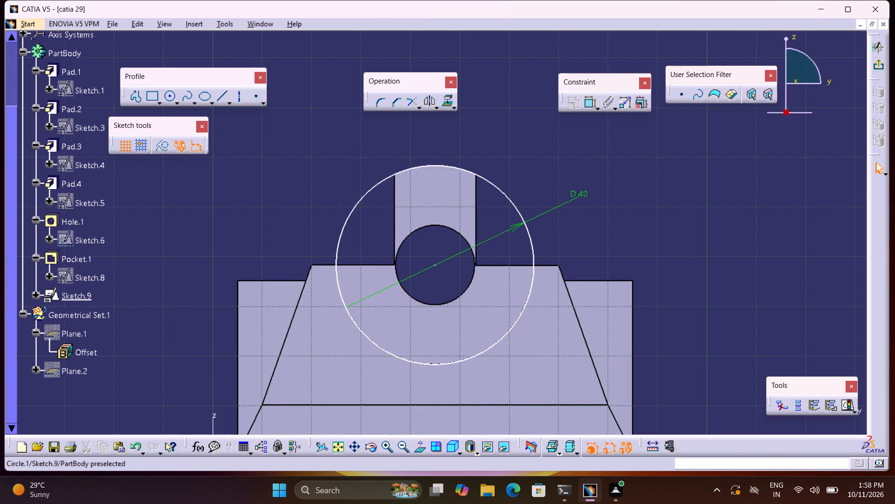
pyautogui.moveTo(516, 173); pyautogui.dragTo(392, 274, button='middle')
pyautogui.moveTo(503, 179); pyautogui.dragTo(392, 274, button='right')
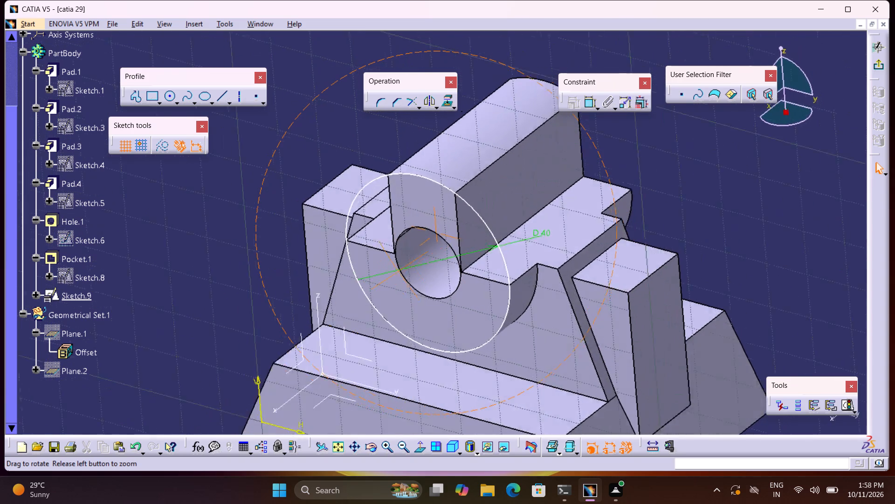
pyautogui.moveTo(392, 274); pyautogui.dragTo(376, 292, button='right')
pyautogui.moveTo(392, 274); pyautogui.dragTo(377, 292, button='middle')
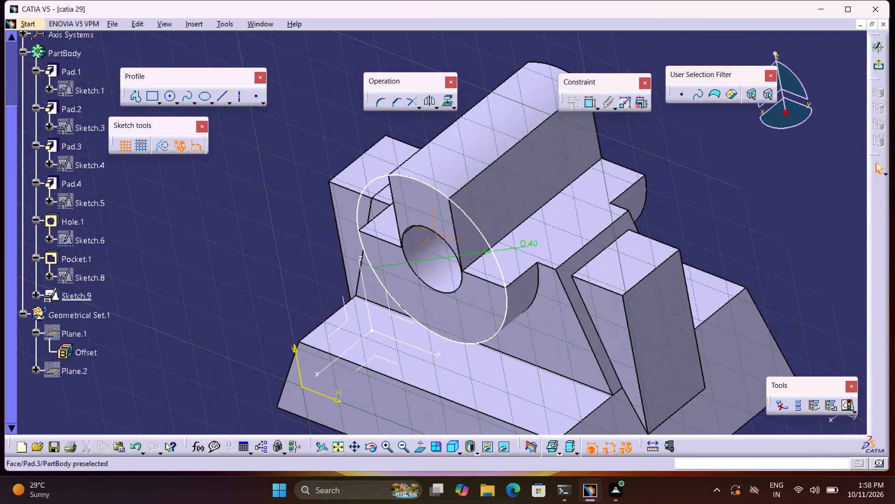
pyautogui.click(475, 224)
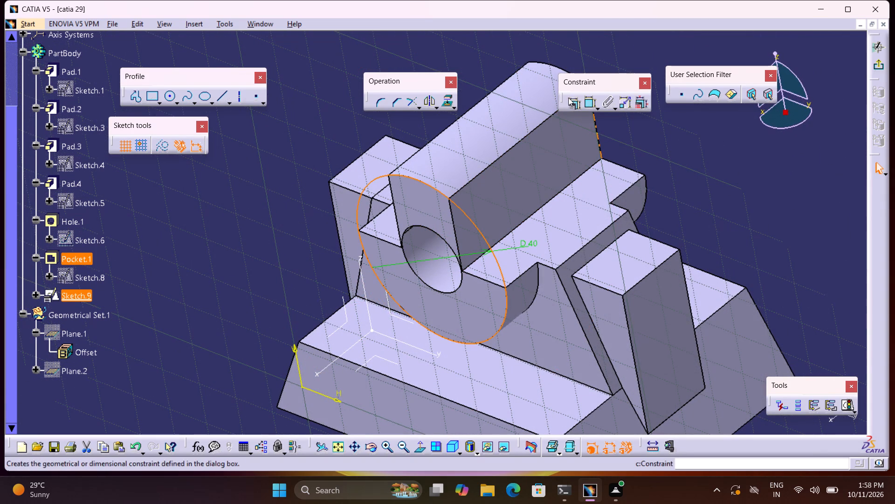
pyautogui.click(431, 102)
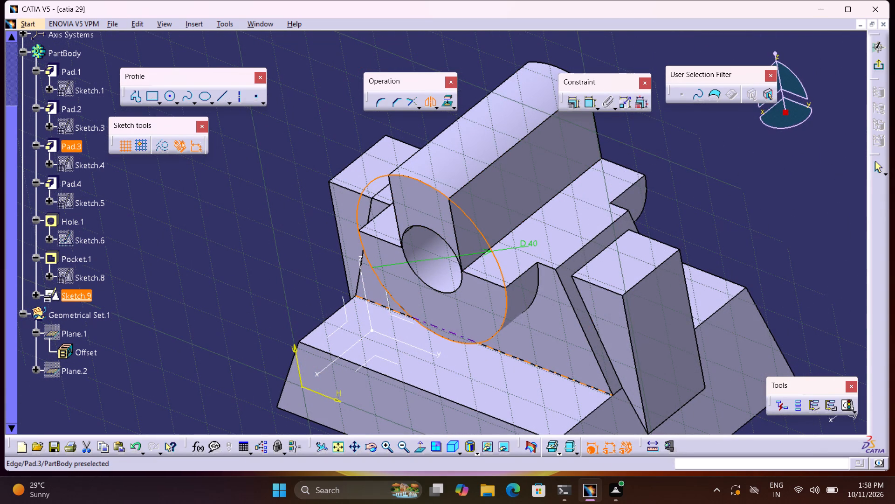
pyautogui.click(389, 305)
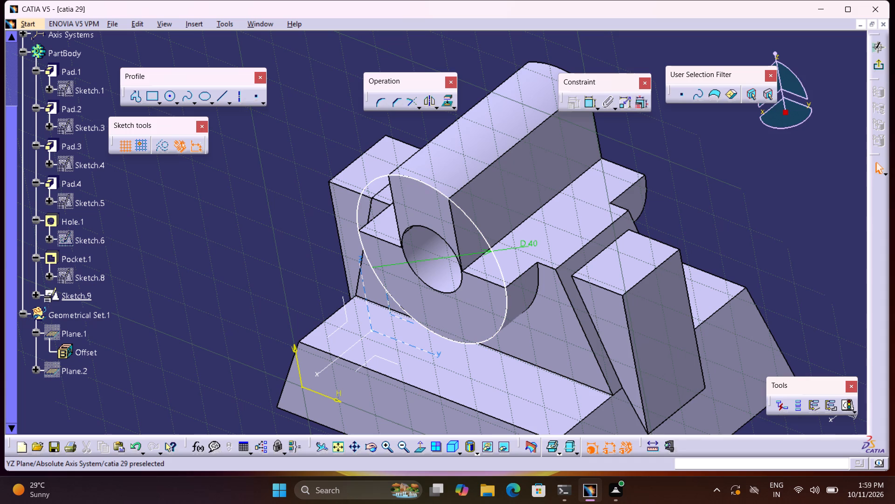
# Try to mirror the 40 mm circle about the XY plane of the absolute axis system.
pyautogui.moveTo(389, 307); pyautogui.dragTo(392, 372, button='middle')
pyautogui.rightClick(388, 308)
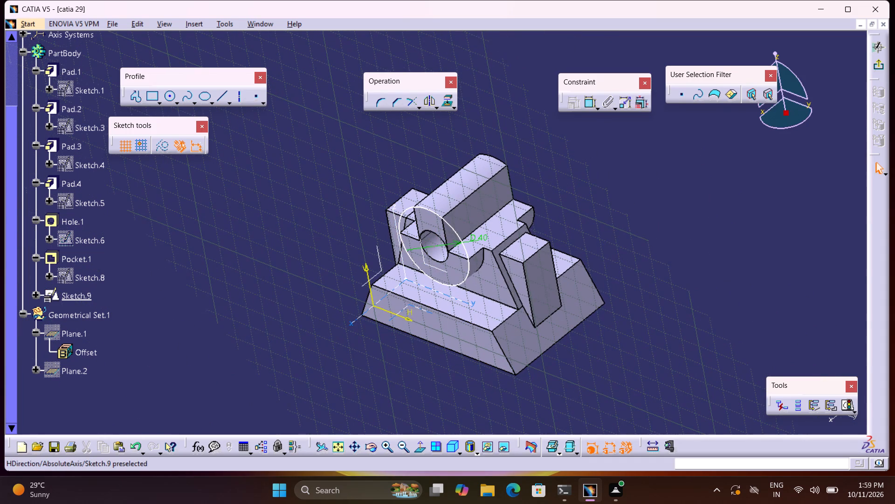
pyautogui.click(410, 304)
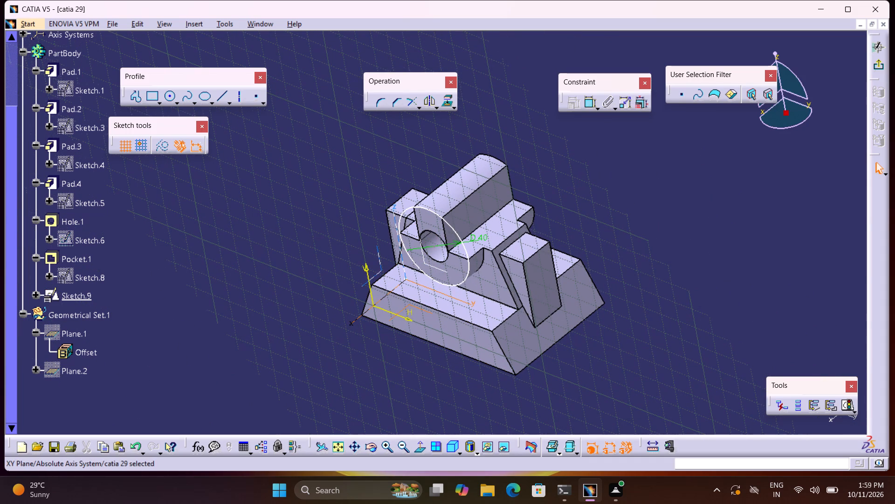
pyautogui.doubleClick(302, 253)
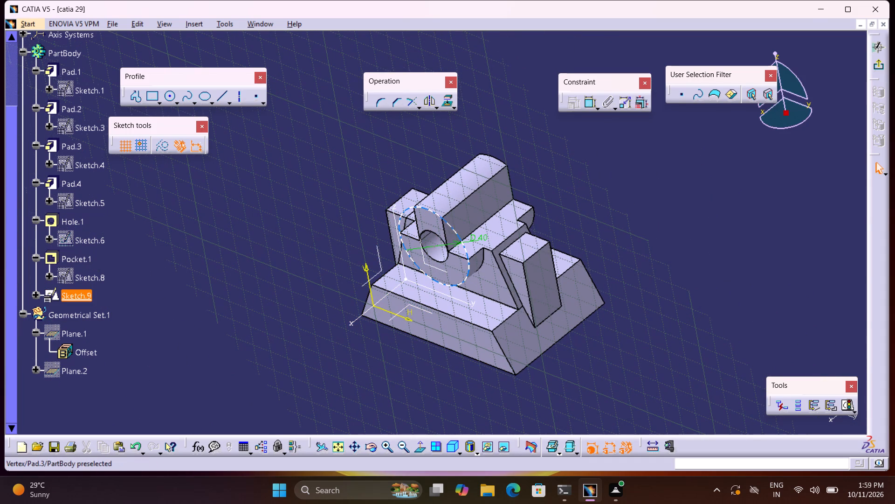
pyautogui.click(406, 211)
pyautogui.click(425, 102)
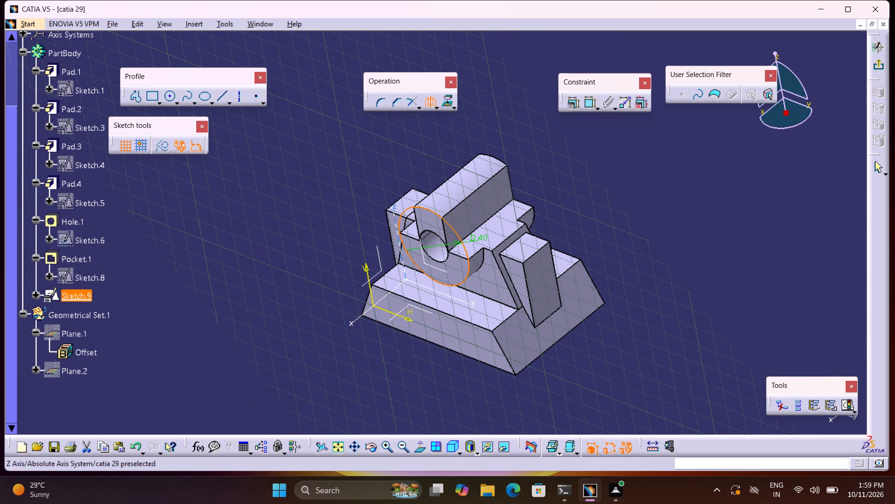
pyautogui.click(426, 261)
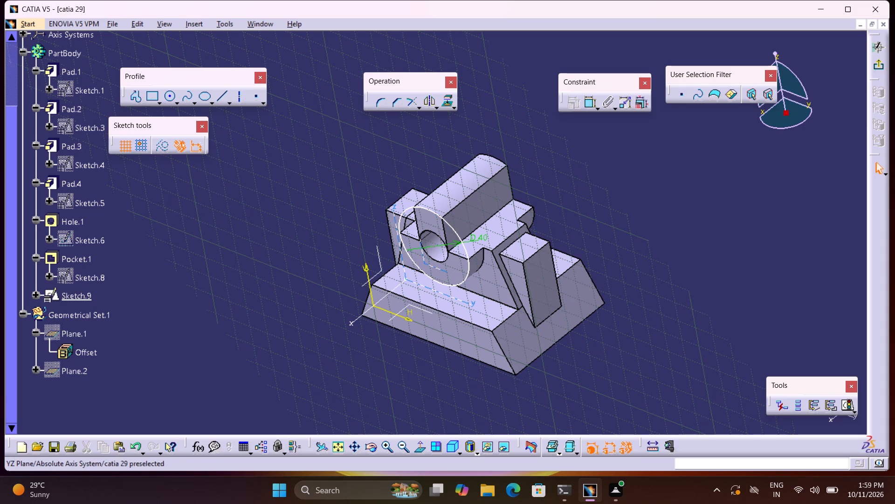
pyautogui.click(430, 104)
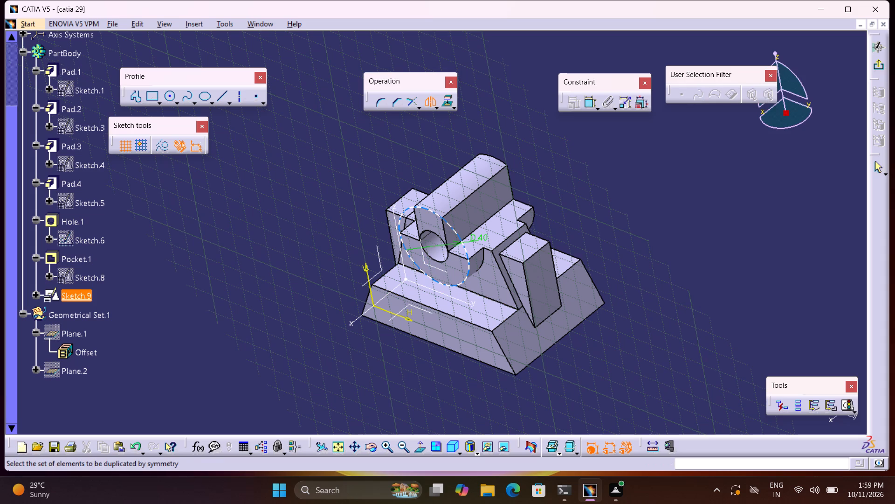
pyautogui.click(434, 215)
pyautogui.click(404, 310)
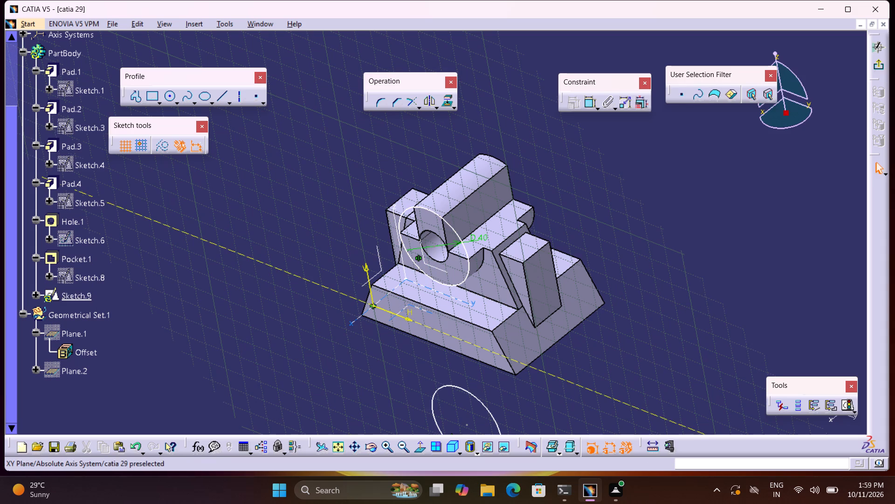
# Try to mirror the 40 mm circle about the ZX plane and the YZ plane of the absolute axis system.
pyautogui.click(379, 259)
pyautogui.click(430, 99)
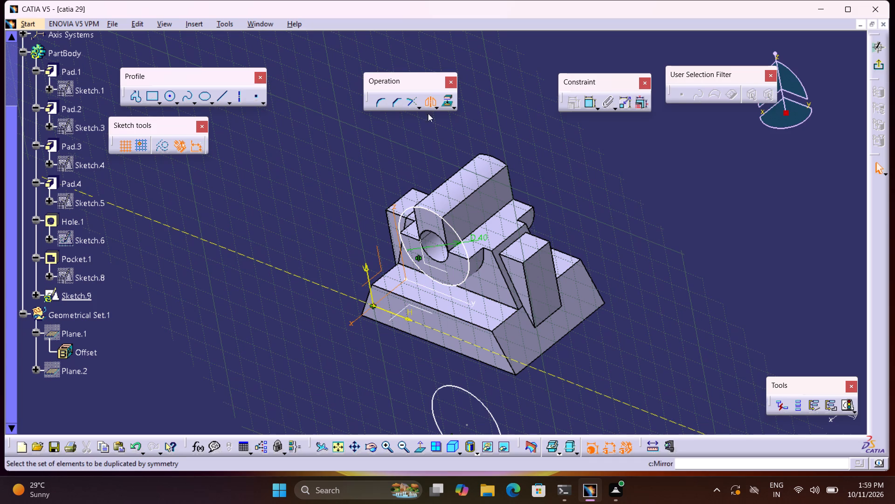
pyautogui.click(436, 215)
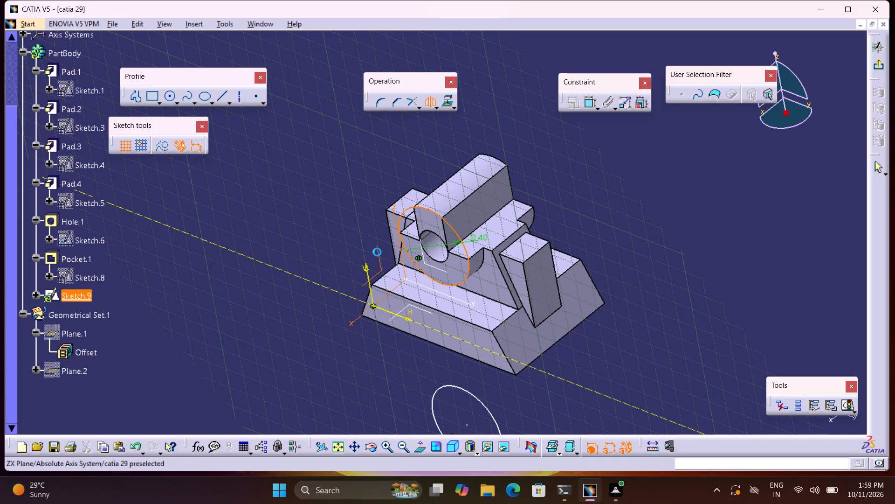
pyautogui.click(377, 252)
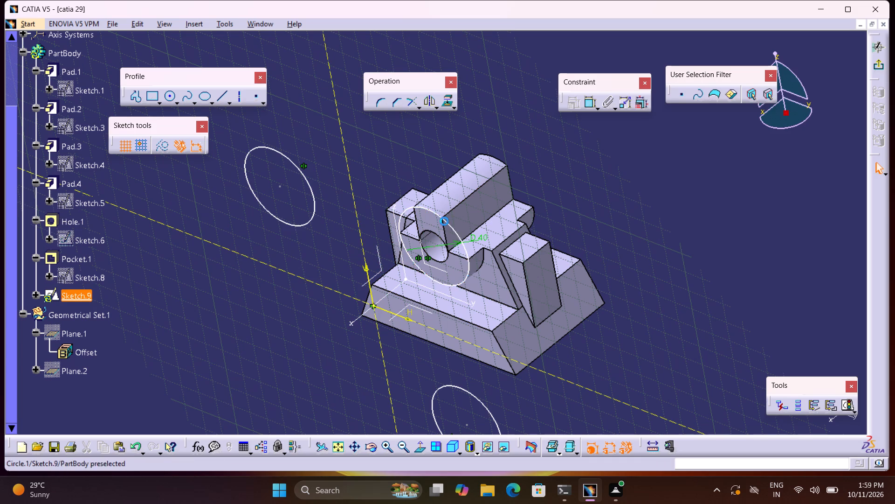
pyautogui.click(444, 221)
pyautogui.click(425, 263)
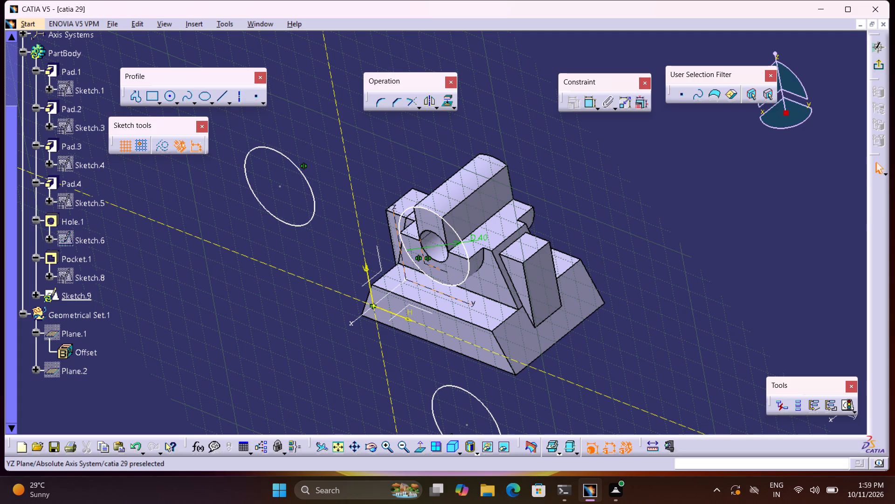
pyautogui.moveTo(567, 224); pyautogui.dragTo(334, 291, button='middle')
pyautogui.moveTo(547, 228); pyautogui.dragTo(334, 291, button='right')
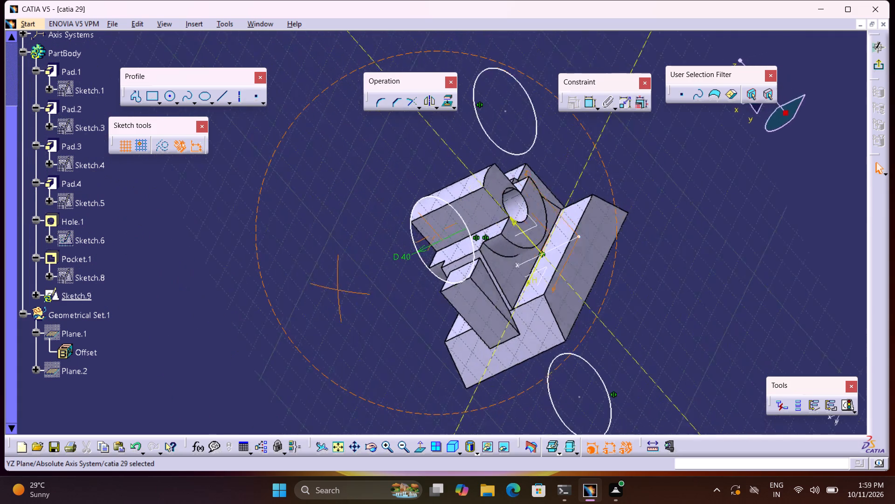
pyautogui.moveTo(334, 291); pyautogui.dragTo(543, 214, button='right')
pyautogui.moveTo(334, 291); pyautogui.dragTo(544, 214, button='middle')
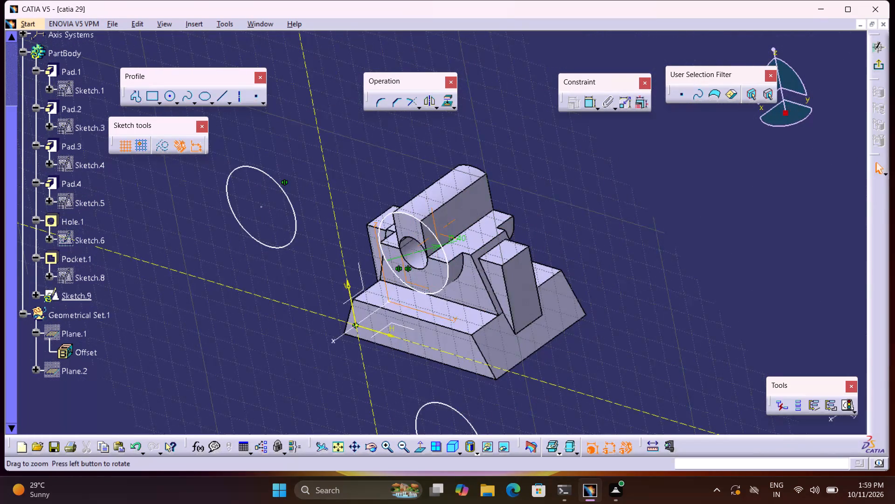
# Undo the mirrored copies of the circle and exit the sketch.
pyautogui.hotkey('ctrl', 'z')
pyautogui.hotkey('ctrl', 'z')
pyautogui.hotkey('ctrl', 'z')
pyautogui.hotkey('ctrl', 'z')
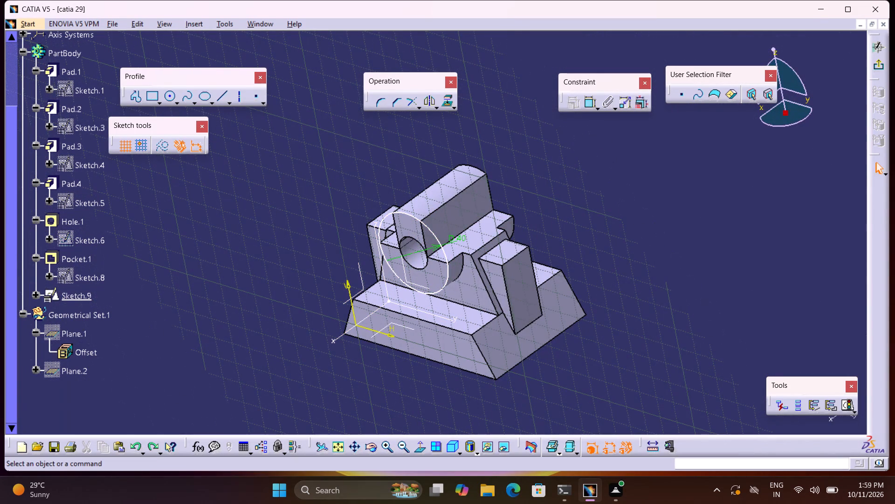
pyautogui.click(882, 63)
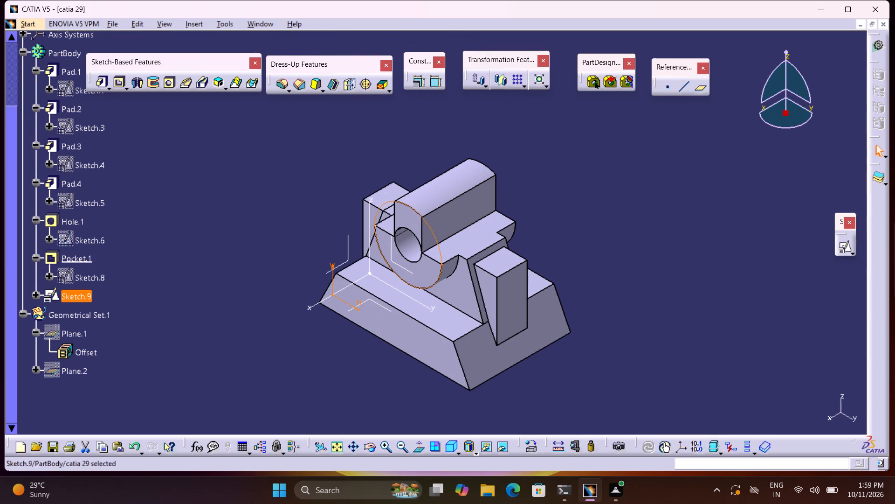
# Pad the 40 mm circle of Sketch.9 by 10 mm in the reversed direction, into the cylinder.
pyautogui.moveTo(576, 189); pyautogui.dragTo(582, 165, button='middle')
pyautogui.rightClick(589, 198)
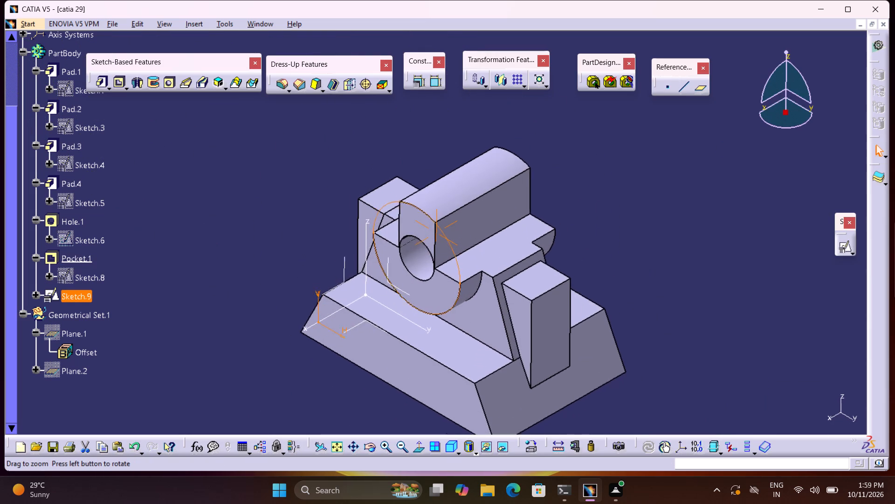
pyautogui.moveTo(582, 165); pyautogui.dragTo(578, 145, button='middle')
pyautogui.click(96, 84)
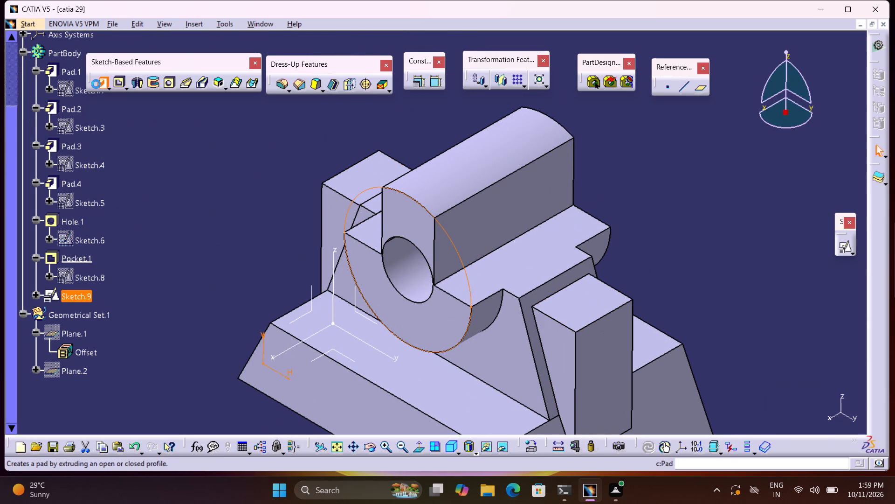
pyautogui.click(749, 378)
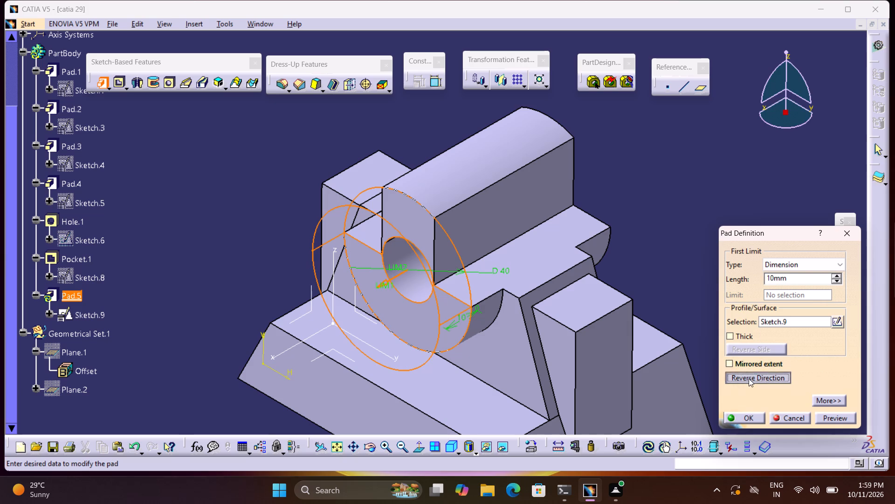
pyautogui.click(742, 420)
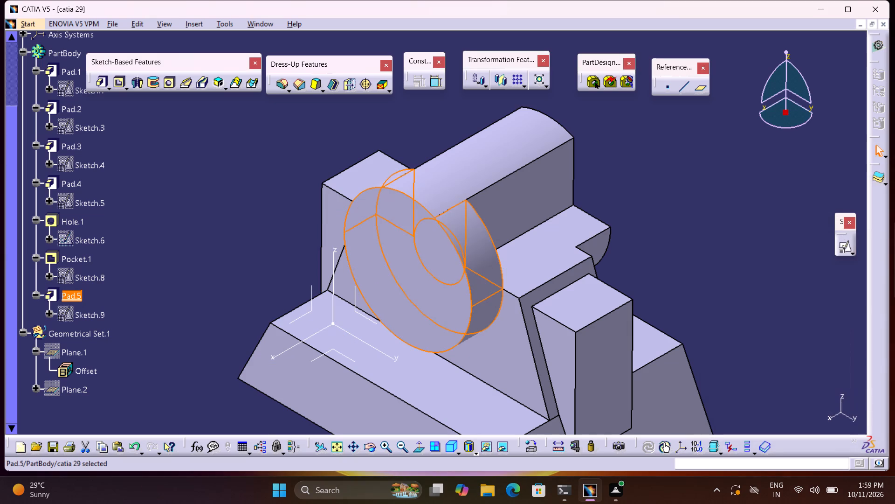
pyautogui.click(738, 345)
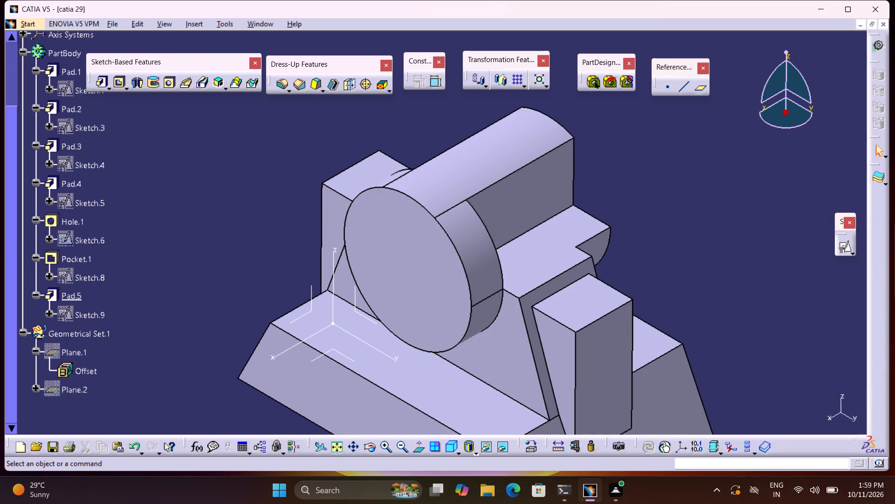
# Start a positioned sketch on the cylinder's flat end face around the hole, at the end opposite the new disc.
pyautogui.moveTo(689, 300); pyautogui.dragTo(630, 289, button='middle')
pyautogui.moveTo(690, 299); pyautogui.dragTo(630, 289, button='right')
pyautogui.moveTo(683, 254); pyautogui.dragTo(677, 255, button='middle')
pyautogui.moveTo(665, 259); pyautogui.dragTo(411, 312, button='right')
pyautogui.moveTo(677, 255); pyautogui.dragTo(409, 312, button='middle')
pyautogui.click(843, 247)
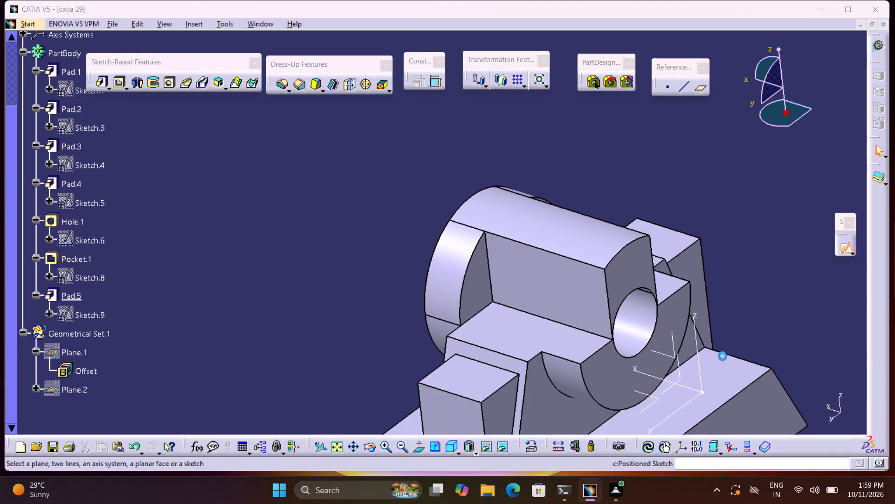
pyautogui.click(614, 368)
pyautogui.click(780, 412)
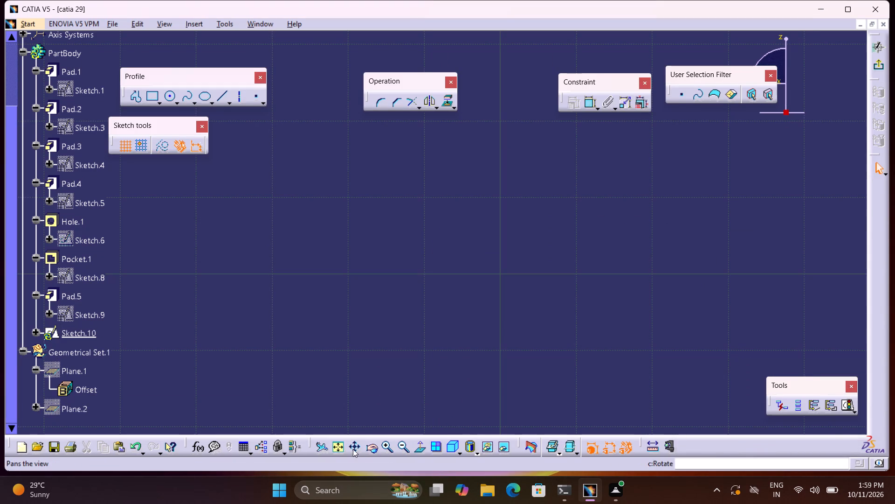
pyautogui.click(341, 447)
pyautogui.moveTo(389, 245); pyautogui.dragTo(408, 305, button='middle')
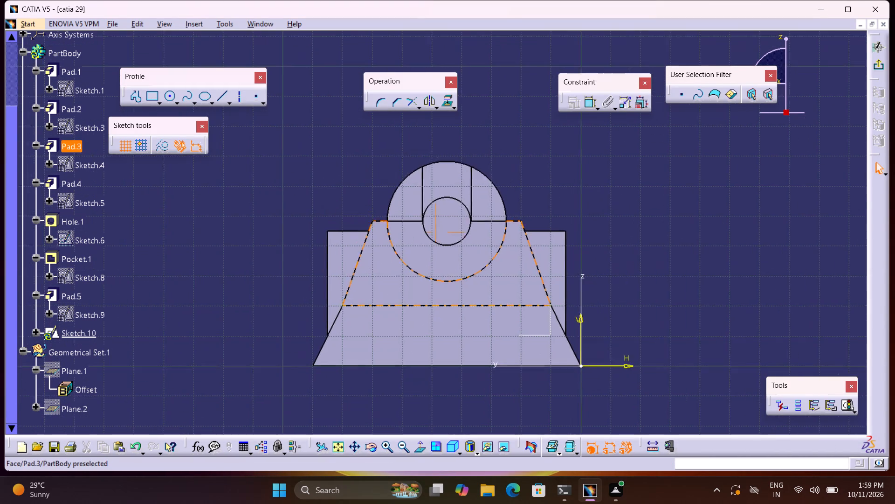
pyautogui.moveTo(408, 305); pyautogui.dragTo(414, 292, button='middle')
pyautogui.rightClick(422, 367)
pyautogui.moveTo(643, 425); pyautogui.dragTo(541, 246, button='middle')
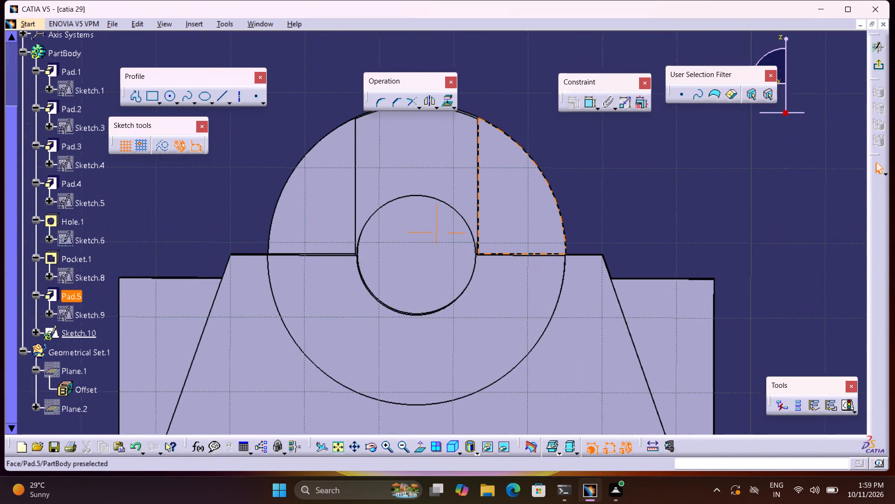
pyautogui.moveTo(541, 246); pyautogui.dragTo(542, 249, button='middle')
pyautogui.click(417, 451)
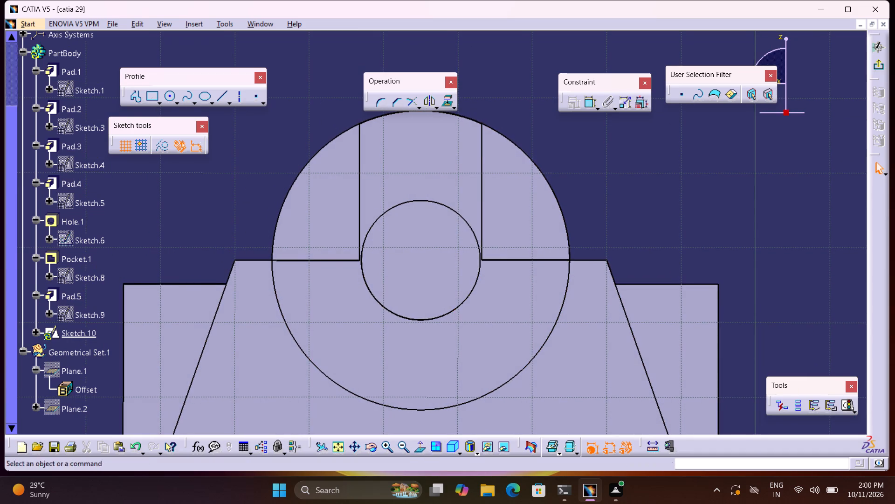
# Sketch a vertical line about 1.6 mm long near the hole's centre and set its horizontal distance from the sketch origin to 45 mm.
pyautogui.click(222, 97)
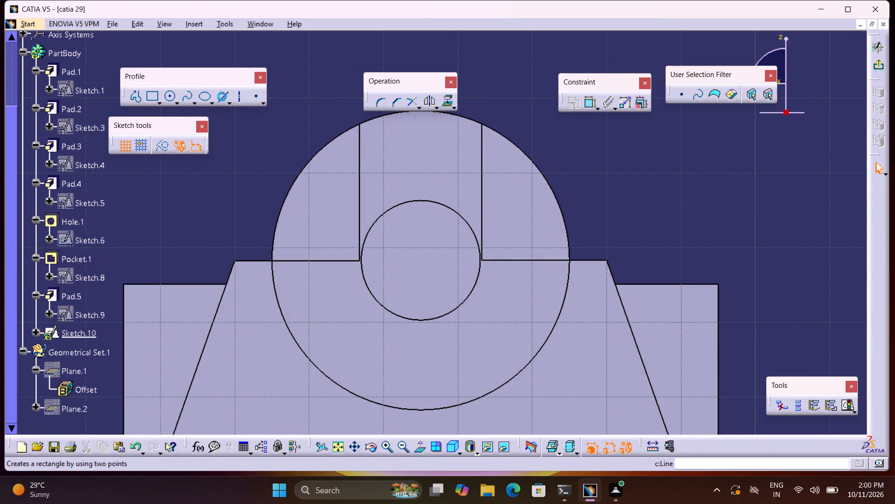
pyautogui.click(421, 252)
pyautogui.click(420, 263)
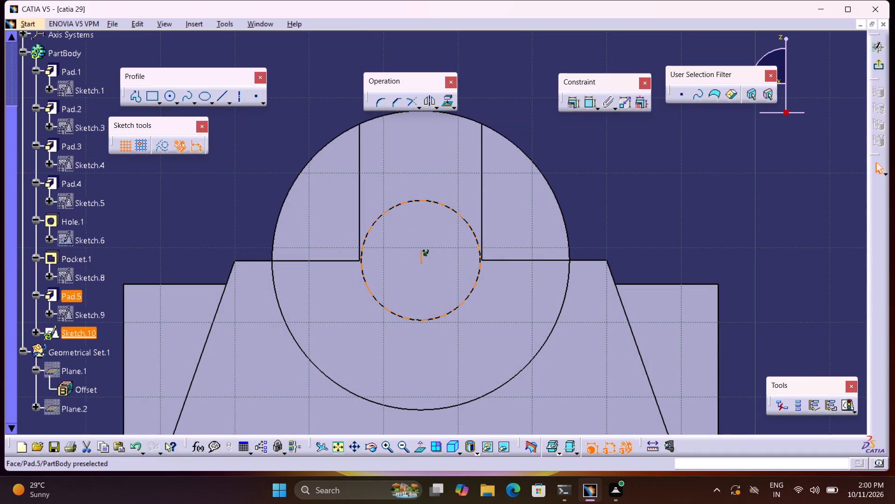
pyautogui.click(587, 104)
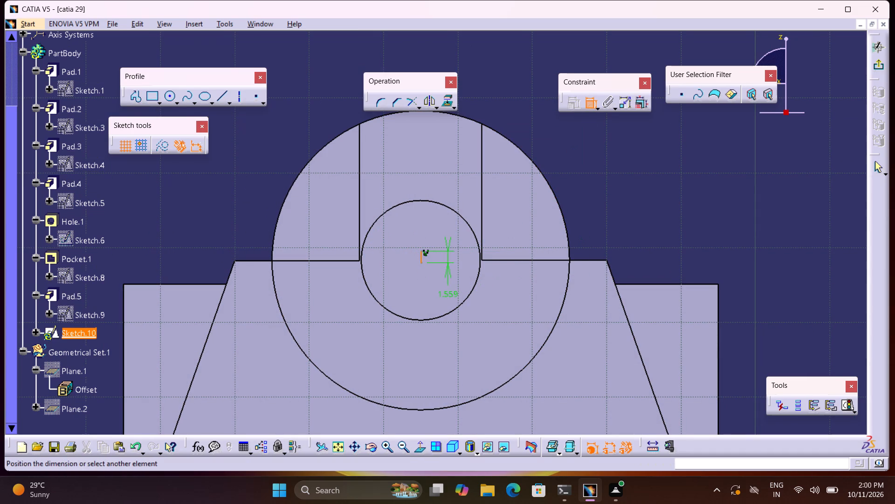
pyautogui.moveTo(612, 411); pyautogui.dragTo(470, 28, button='middle')
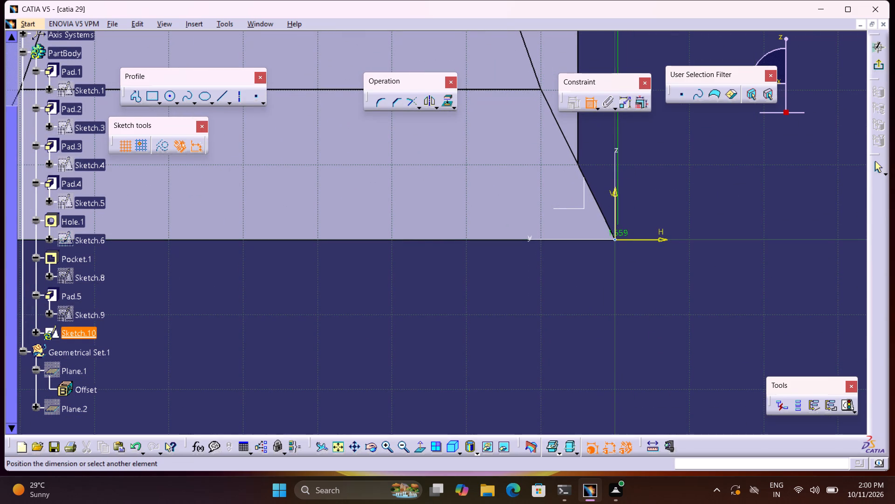
pyautogui.click(615, 240)
pyautogui.click(520, 289)
pyautogui.doubleClick(523, 286)
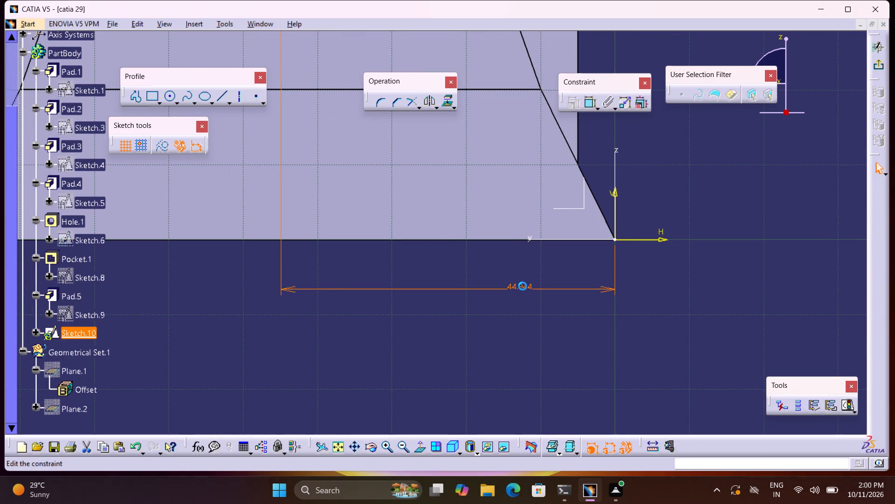
pyautogui.write('45')
pyautogui.press('Return')
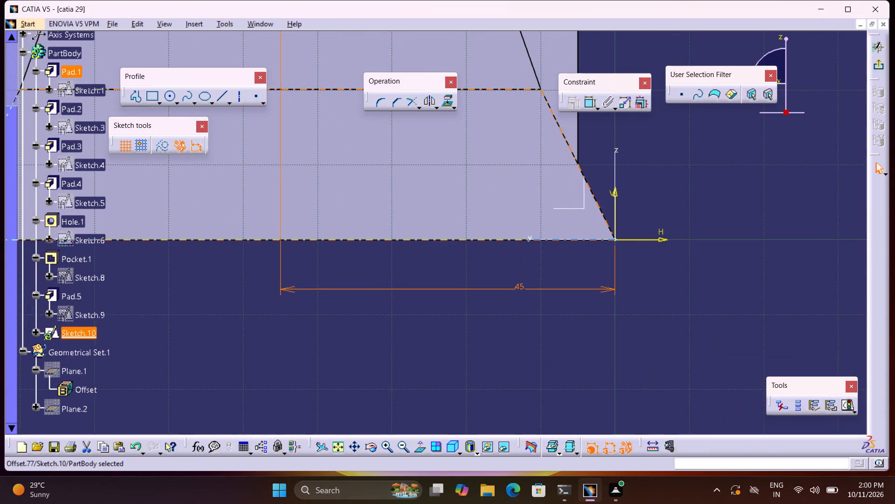
# Set the distance between the short vertical line's upper endpoint and the cylinder's outer arc edge to 20 mm.
pyautogui.moveTo(436, 140); pyautogui.dragTo(479, 303, button='middle')
pyautogui.moveTo(404, 155); pyautogui.dragTo(418, 294, button='middle')
pyautogui.scroll(-1, 420, 287)
pyautogui.scroll(1, 390, 194)
pyautogui.moveTo(393, 205); pyautogui.dragTo(413, 295, button='middle')
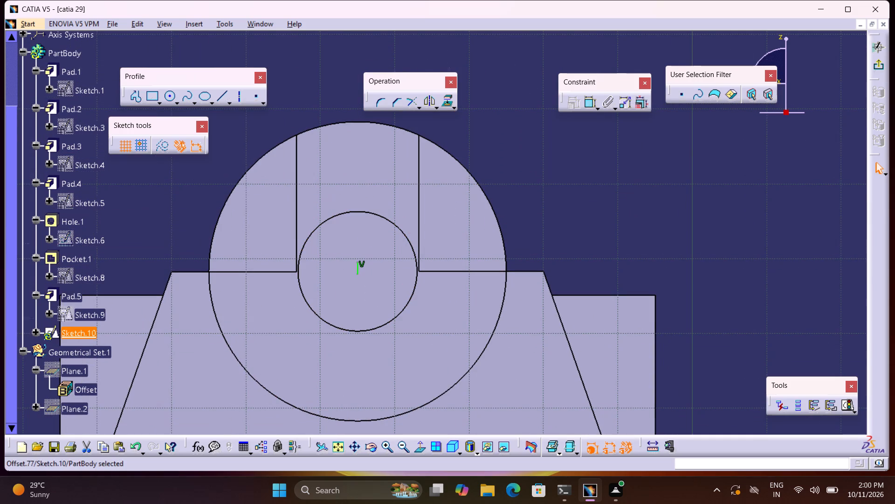
pyautogui.click(591, 105)
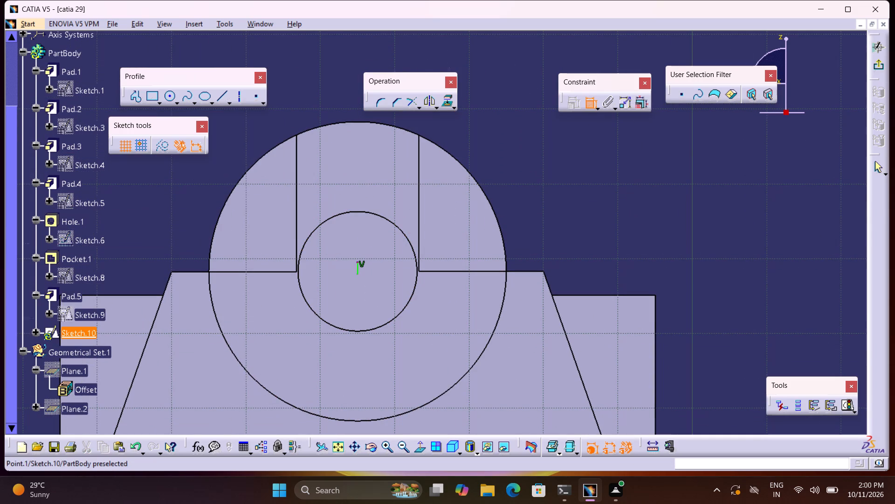
pyautogui.click(358, 263)
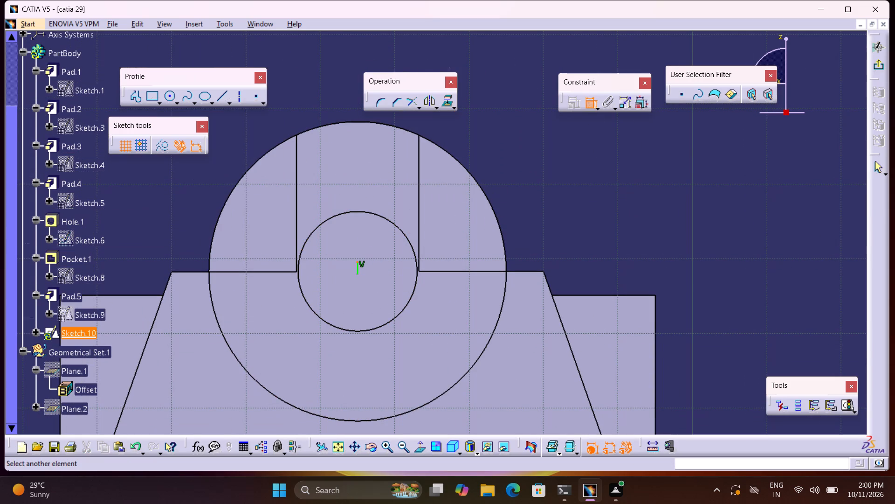
pyautogui.click(357, 122)
pyautogui.click(564, 204)
pyautogui.doubleClick(565, 201)
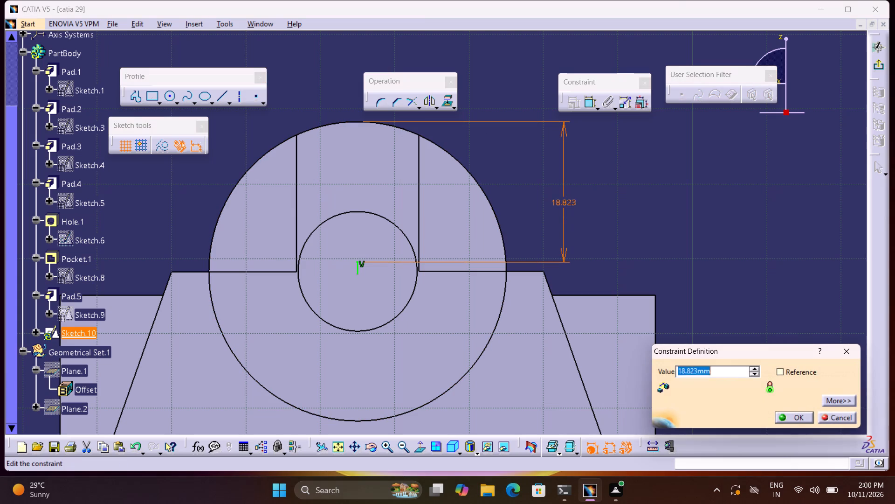
pyautogui.press('2')
pyautogui.press('0')
pyautogui.press('Return')
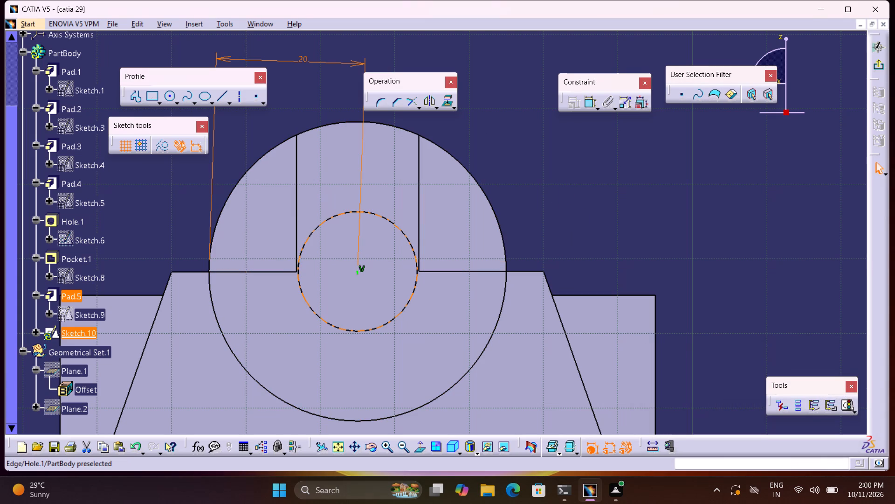
# Sketch a circle centred at the short line in the hole's centre and set its diameter to 40 mm.
pyautogui.moveTo(348, 304); pyautogui.dragTo(354, 307, button='middle')
pyautogui.rightClick(354, 307)
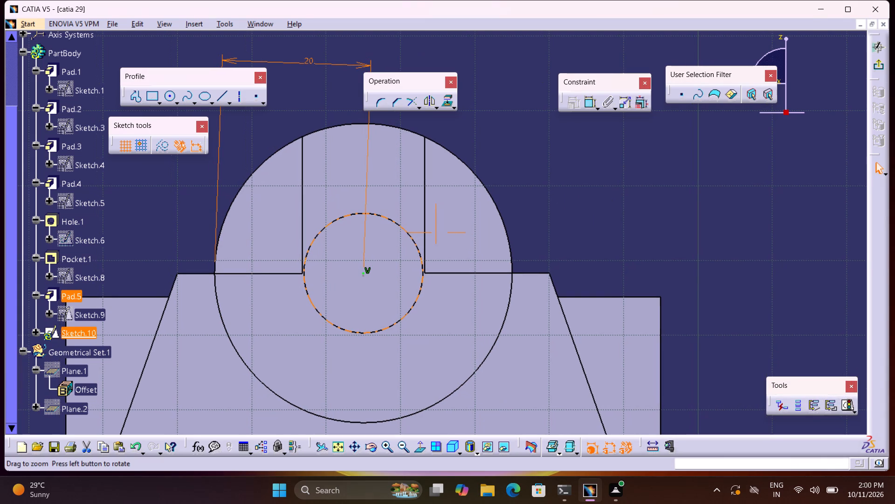
pyautogui.moveTo(354, 307); pyautogui.dragTo(372, 287, button='middle')
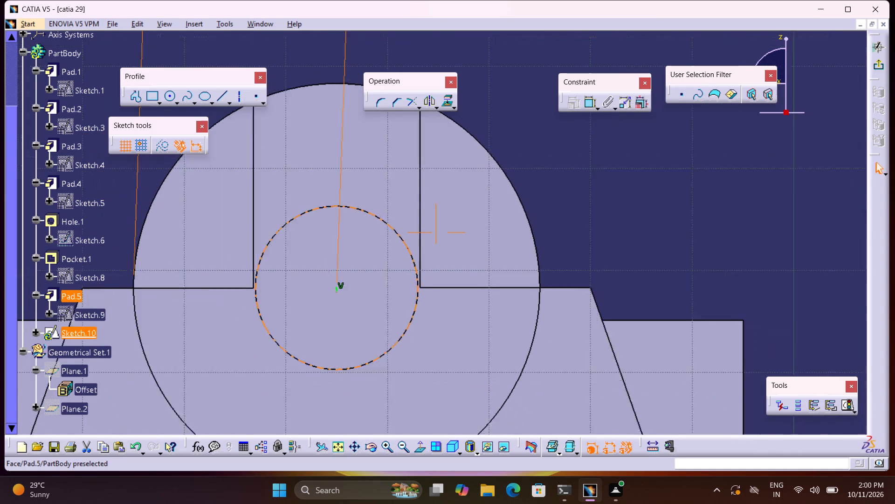
pyautogui.moveTo(372, 287); pyautogui.dragTo(373, 308, button='middle')
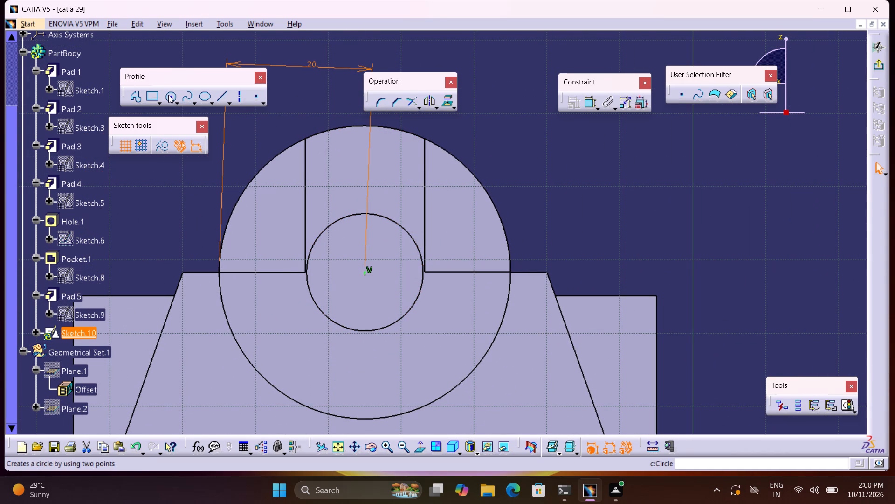
pyautogui.click(169, 95)
pyautogui.click(364, 273)
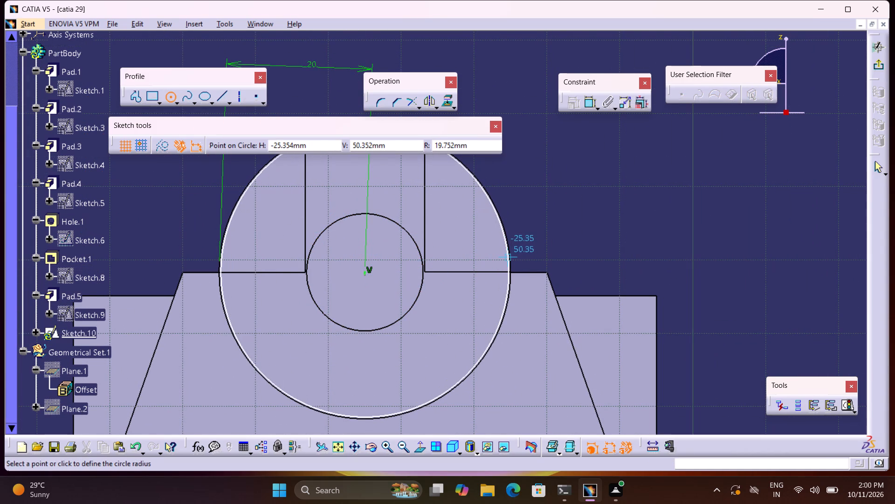
pyautogui.click(468, 258)
pyautogui.click(588, 105)
pyautogui.click(584, 186)
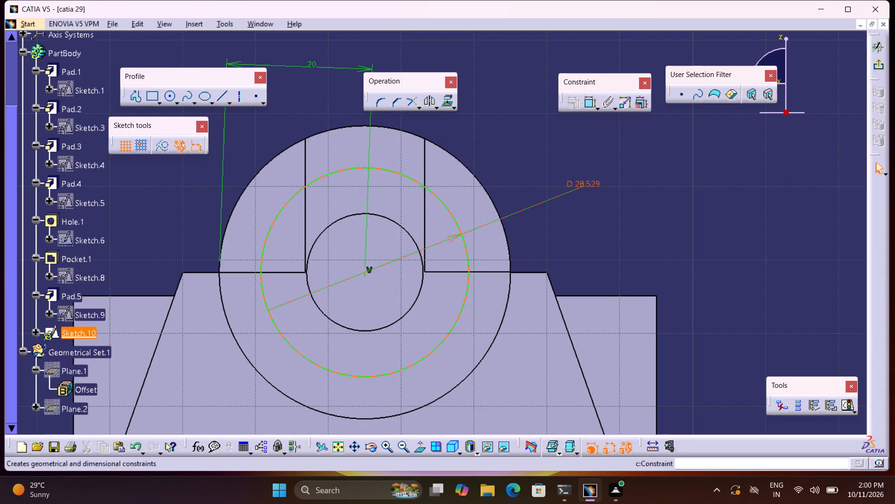
pyautogui.doubleClick(586, 184)
pyautogui.write('40')
pyautogui.press('Return')
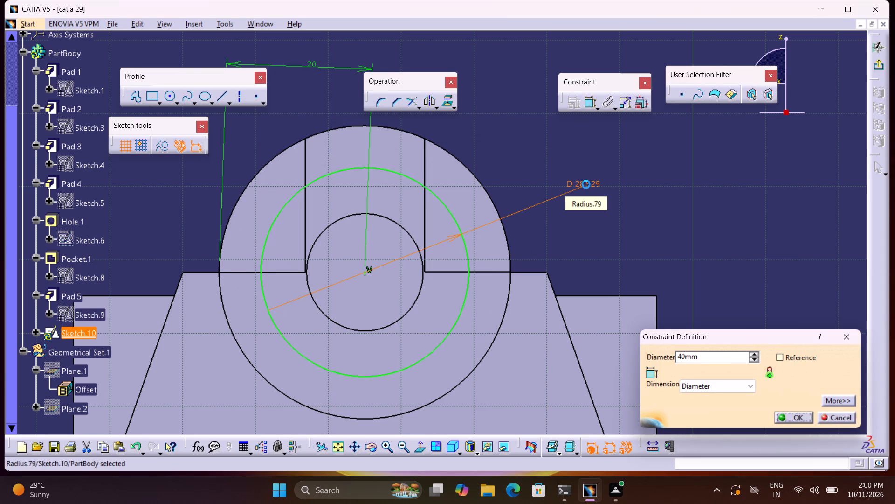
# Delete the short reference line at the circle's centre with its remaining endpoint, and exit the sketch.
pyautogui.click(365, 275)
pyautogui.press('Delete')
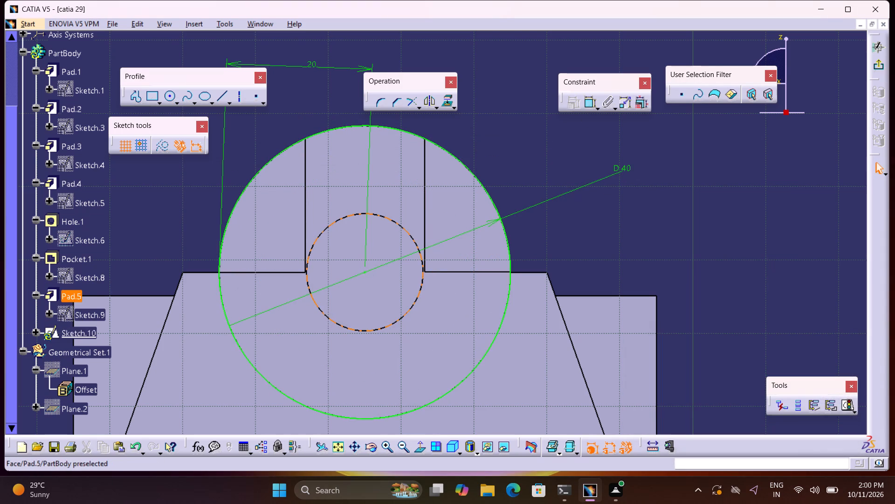
pyautogui.click(366, 271)
pyautogui.press('Delete')
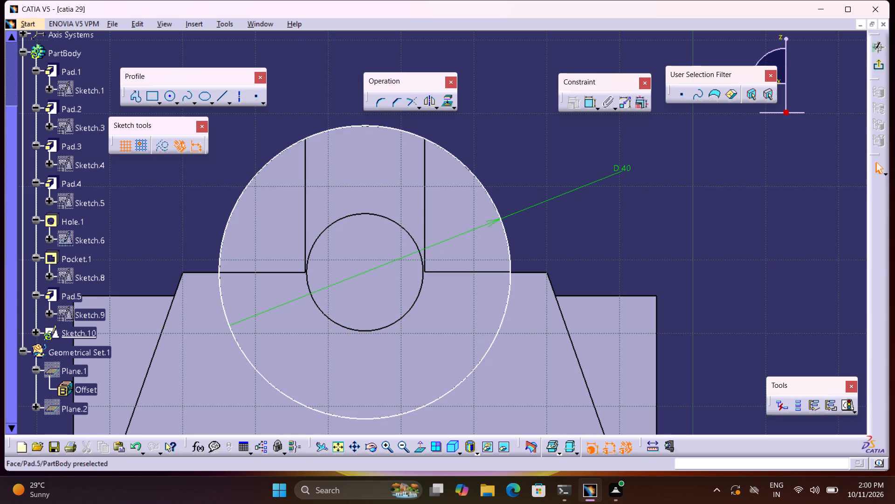
pyautogui.click(876, 65)
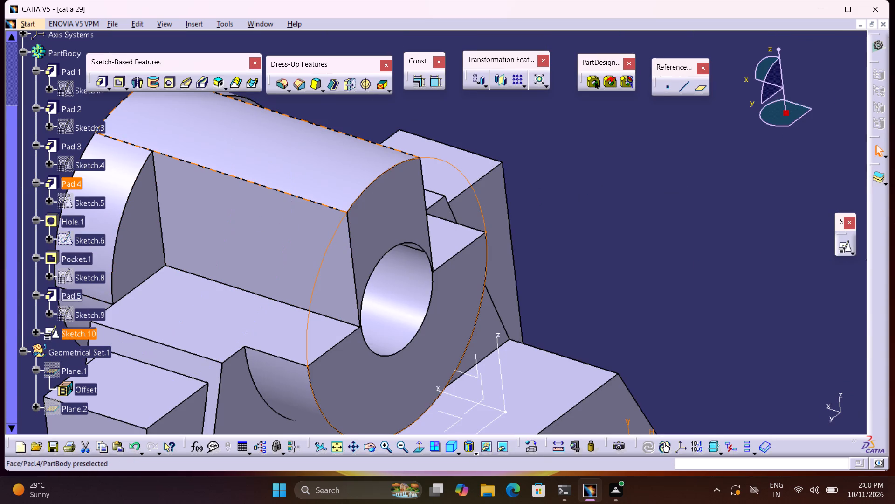
# Pad the 40 mm circle of Sketch.10 by 10 mm in the reversed direction, into the cylinder.
pyautogui.click(100, 79)
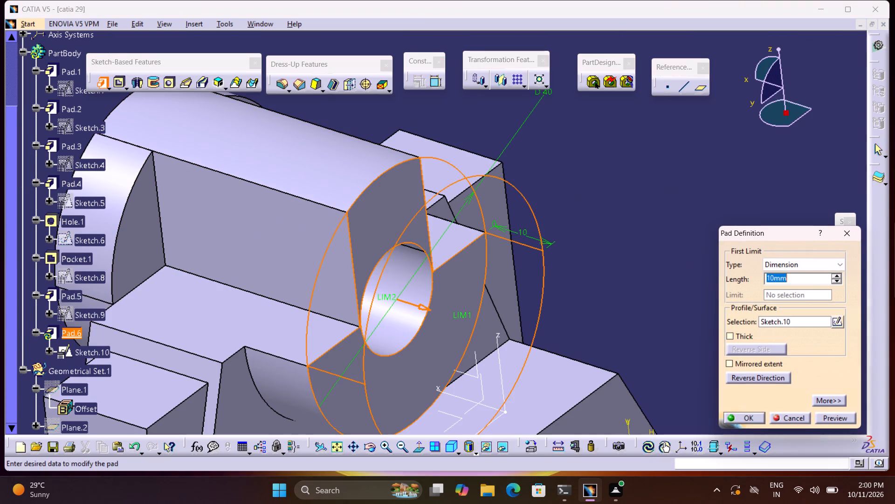
pyautogui.click(739, 378)
pyautogui.click(748, 418)
pyautogui.click(689, 303)
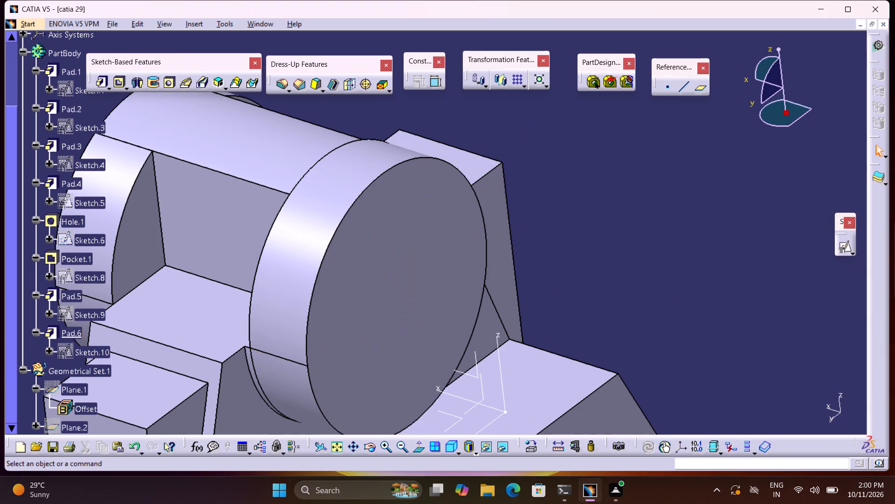
# Delete Hole.1 from the cylinder, together with its aggregated elements.
pyautogui.click(446, 447)
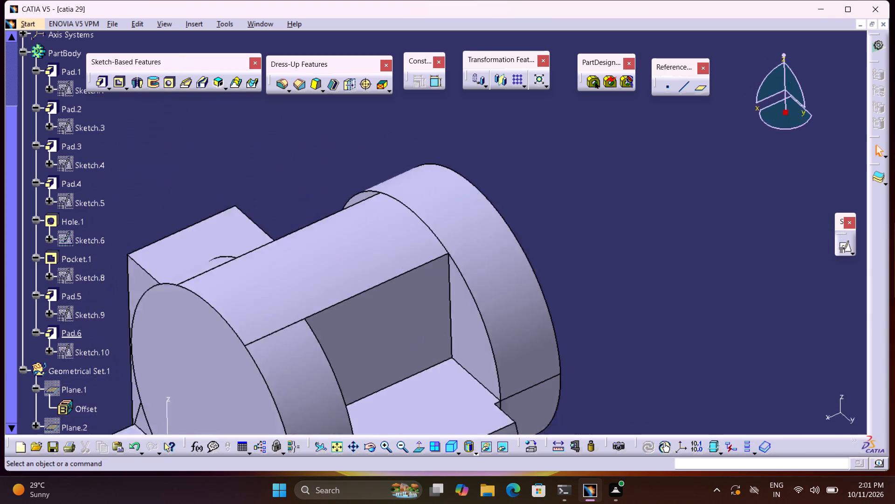
pyautogui.moveTo(420, 320); pyautogui.dragTo(401, 182, button='middle')
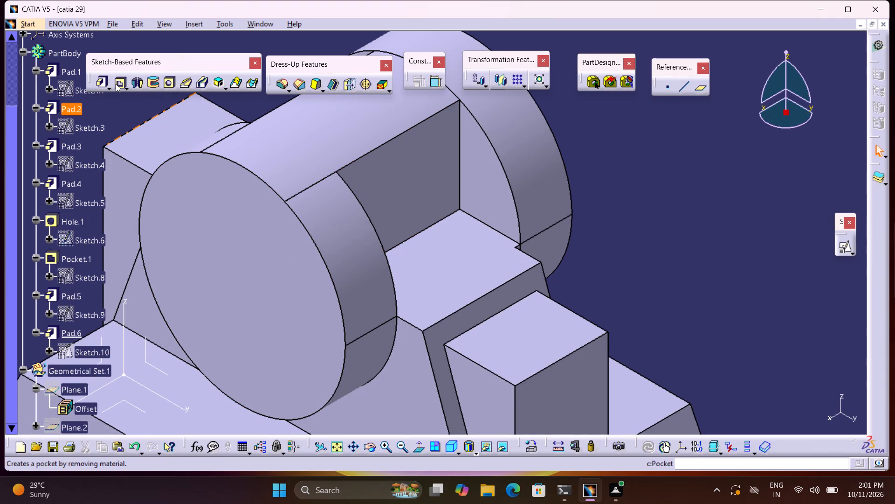
pyautogui.click(64, 222)
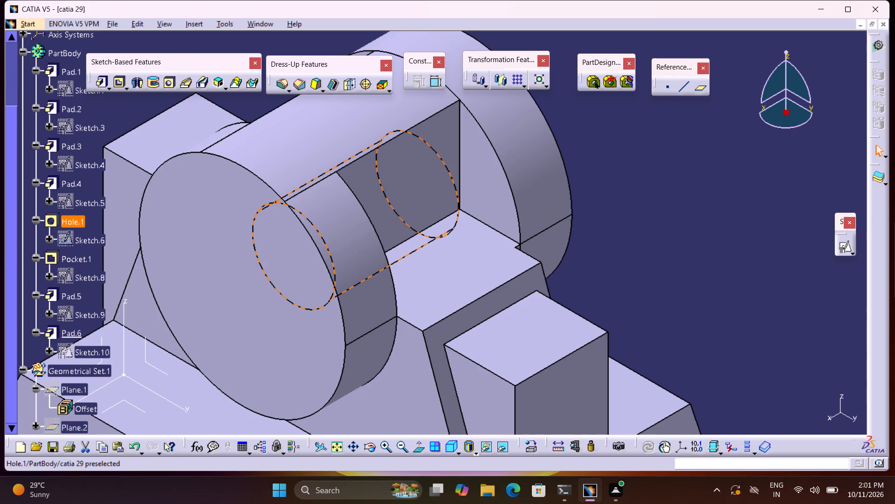
pyautogui.rightClick(64, 222)
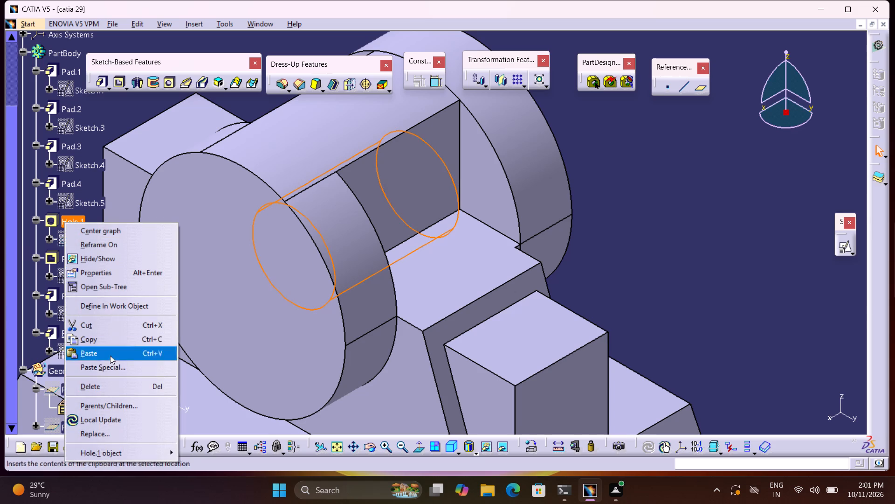
pyautogui.click(110, 382)
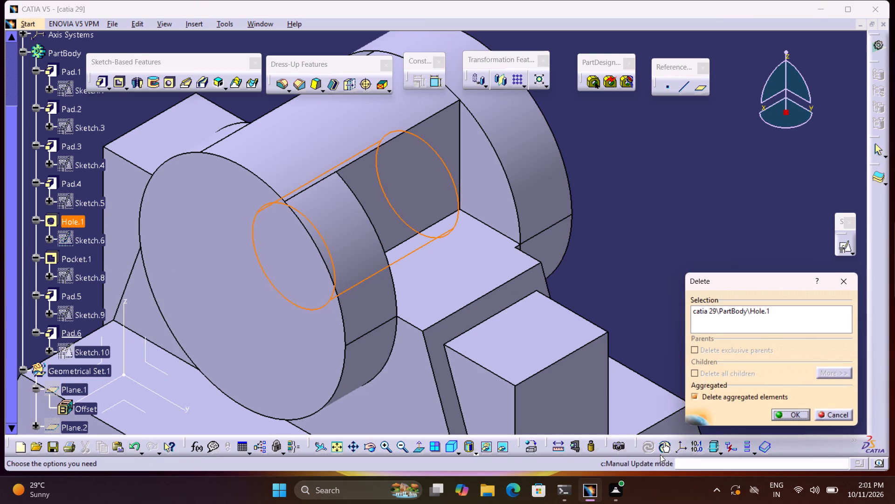
pyautogui.click(784, 418)
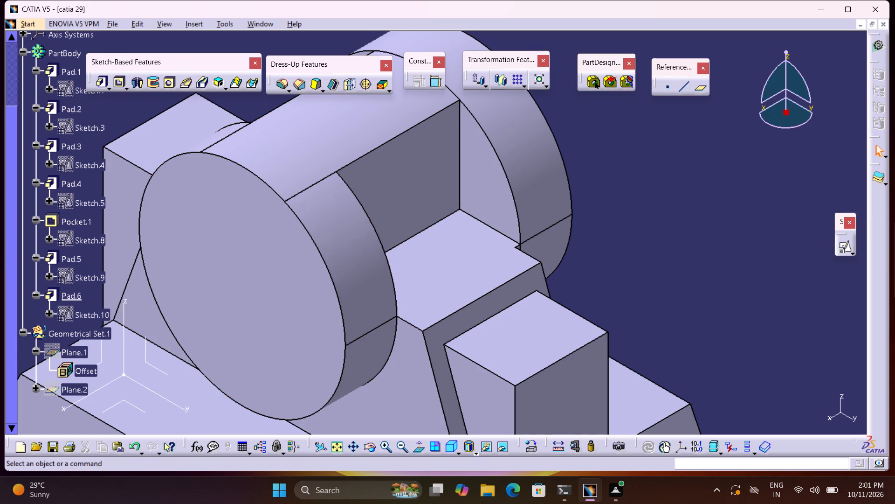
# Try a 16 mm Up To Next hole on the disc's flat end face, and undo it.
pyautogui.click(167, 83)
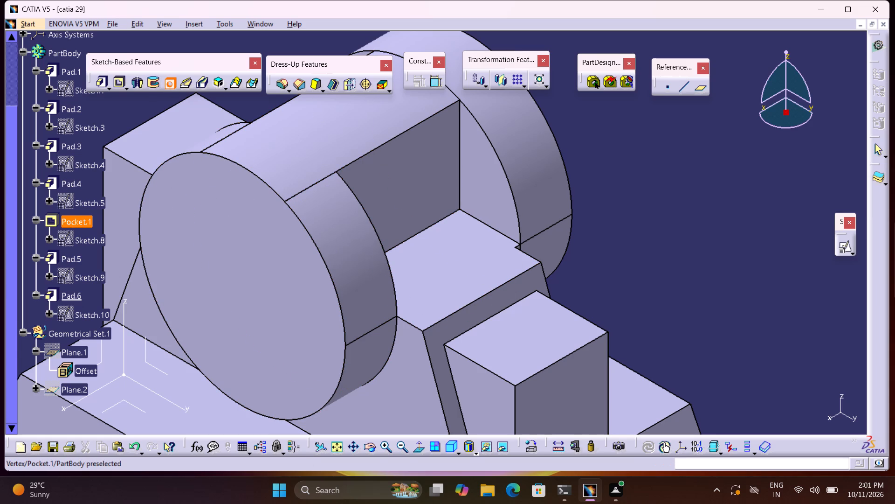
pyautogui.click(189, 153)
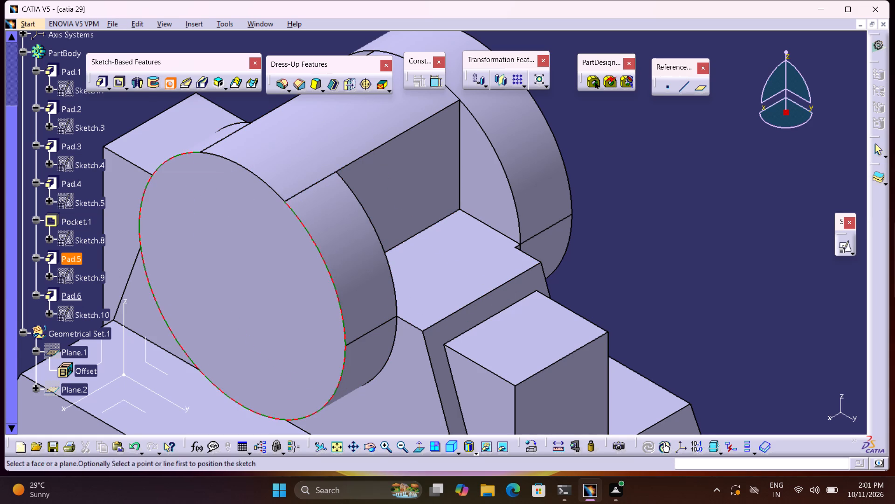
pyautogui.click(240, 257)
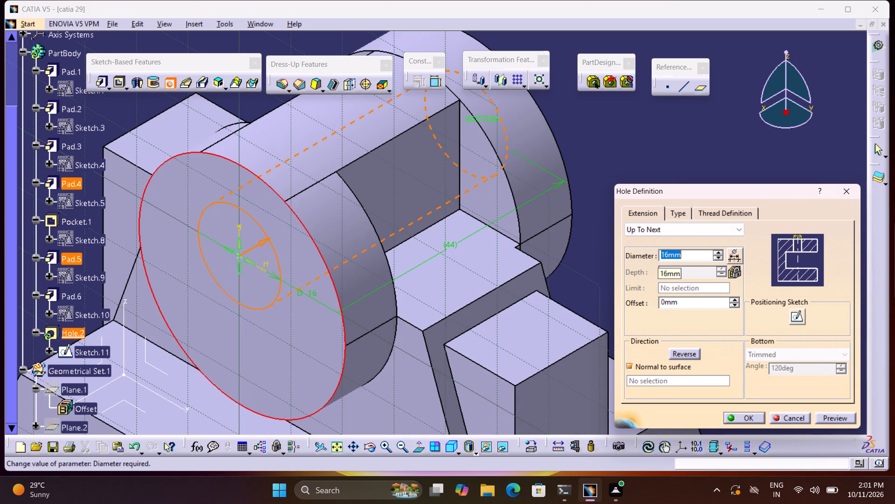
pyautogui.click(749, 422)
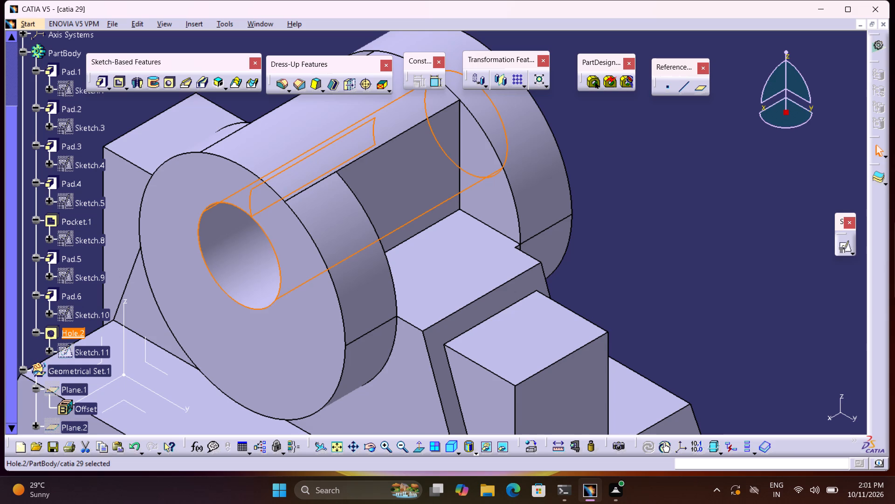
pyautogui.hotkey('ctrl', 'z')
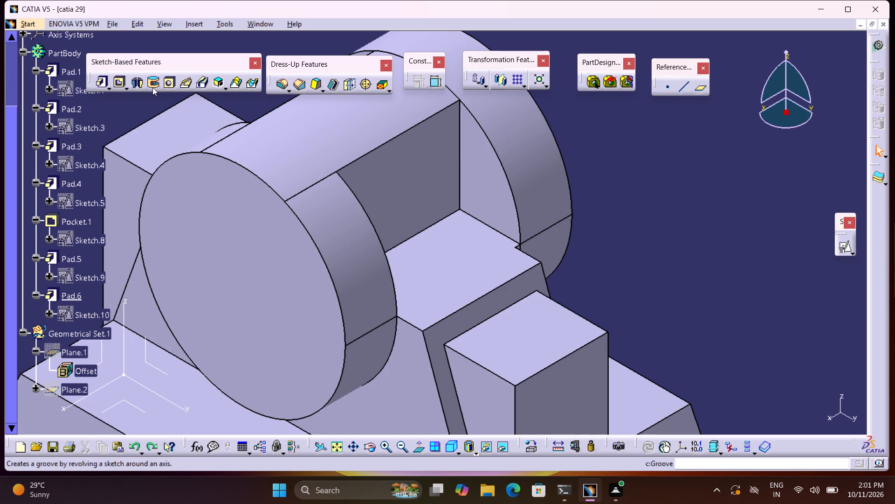
# Create a 16 mm diameter Up To Next hole, normal to the surface, at the centre of the end disc's flat face.
pyautogui.click(165, 86)
pyautogui.click(213, 232)
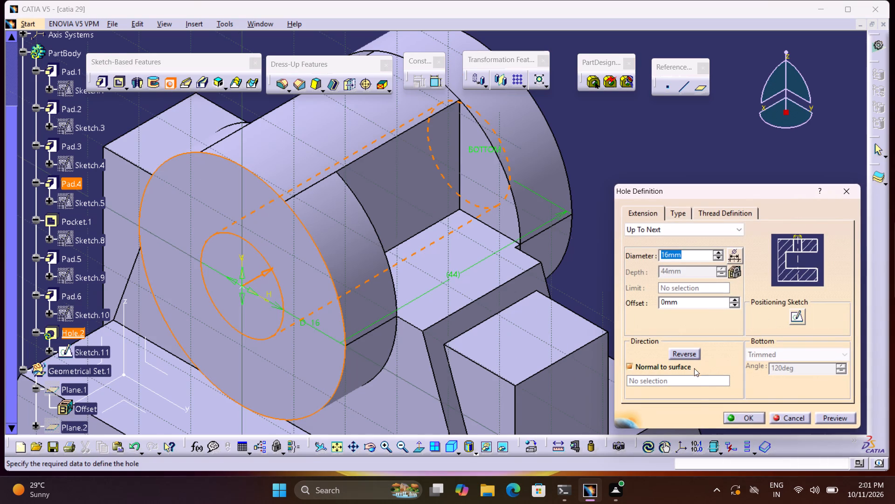
pyautogui.click(826, 416)
pyautogui.moveTo(358, 279); pyautogui.dragTo(371, 279, button='middle')
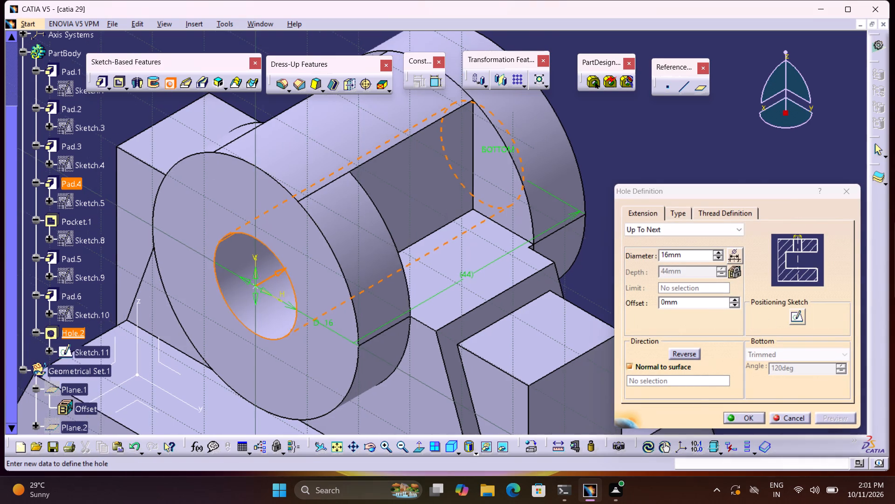
pyautogui.moveTo(371, 279); pyautogui.dragTo(449, 208, button='middle')
pyautogui.moveTo(372, 278); pyautogui.dragTo(449, 208, button='right')
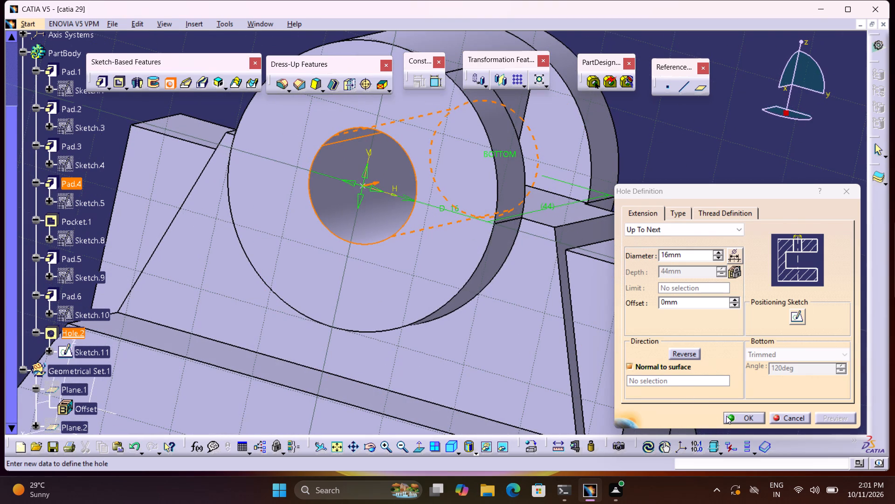
pyautogui.click(737, 422)
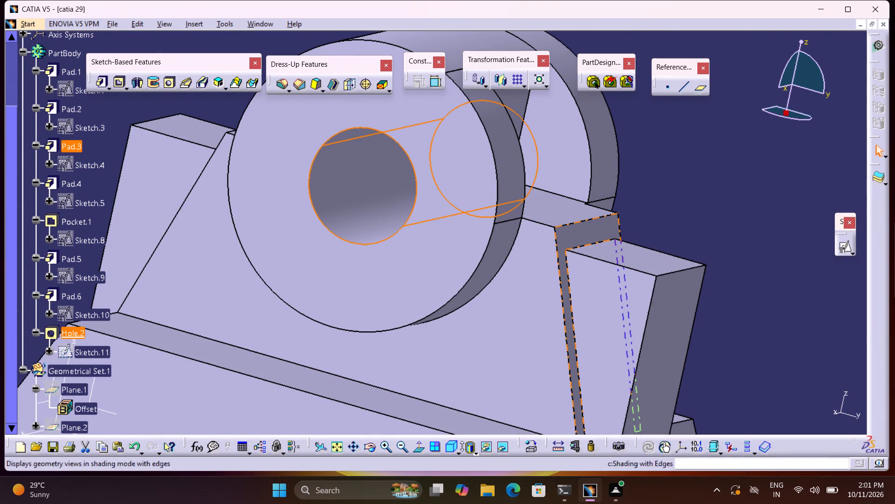
# Inspect the whole part from isometric and opposite sides, checking the hole through both end discs.
pyautogui.click(449, 449)
pyautogui.click(340, 447)
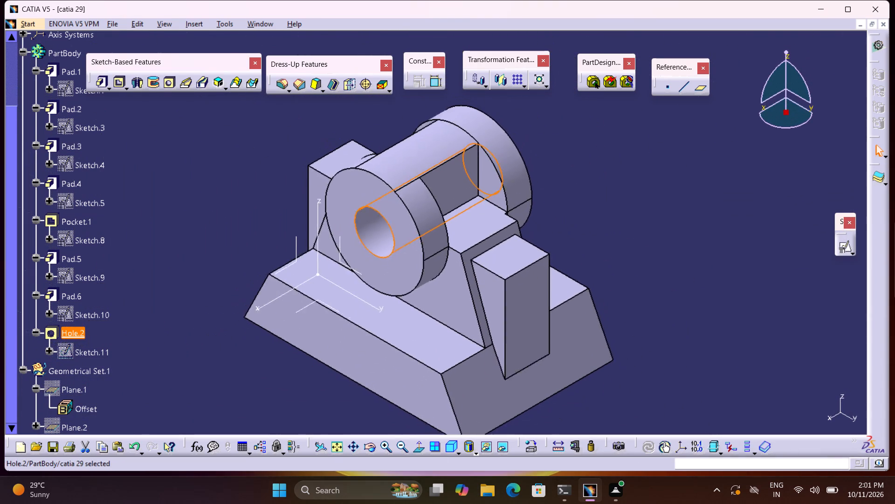
pyautogui.doubleClick(636, 265)
pyautogui.moveTo(448, 302); pyautogui.dragTo(450, 301, button='middle')
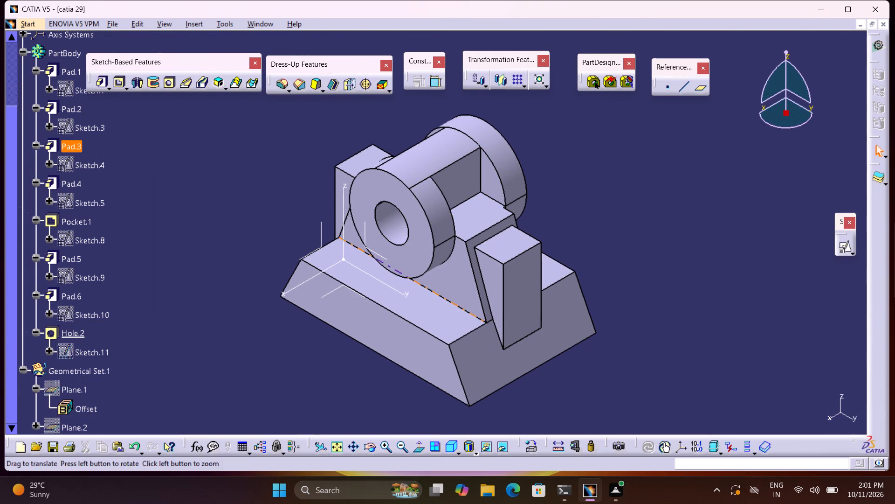
pyautogui.moveTo(450, 301); pyautogui.dragTo(633, 188, button='middle')
pyautogui.moveTo(452, 298); pyautogui.dragTo(633, 188, button='right')
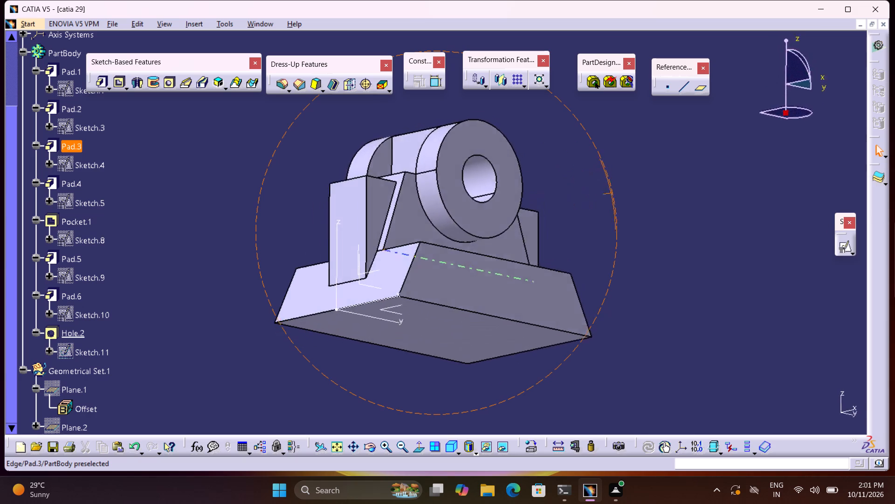
pyautogui.moveTo(633, 188); pyautogui.dragTo(645, 245, button='right')
pyautogui.moveTo(633, 188); pyautogui.dragTo(645, 245, button='middle')
pyautogui.moveTo(424, 189); pyautogui.dragTo(400, 332, button='middle')
pyautogui.moveTo(429, 211); pyautogui.dragTo(400, 332, button='right')
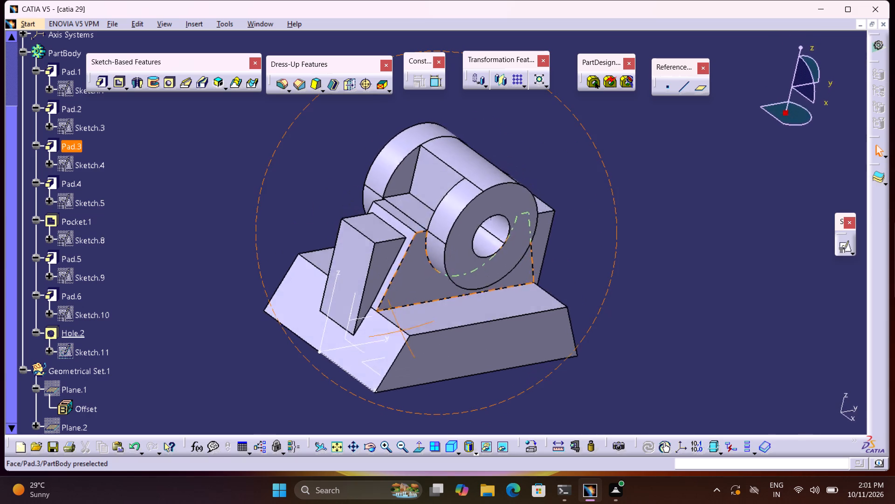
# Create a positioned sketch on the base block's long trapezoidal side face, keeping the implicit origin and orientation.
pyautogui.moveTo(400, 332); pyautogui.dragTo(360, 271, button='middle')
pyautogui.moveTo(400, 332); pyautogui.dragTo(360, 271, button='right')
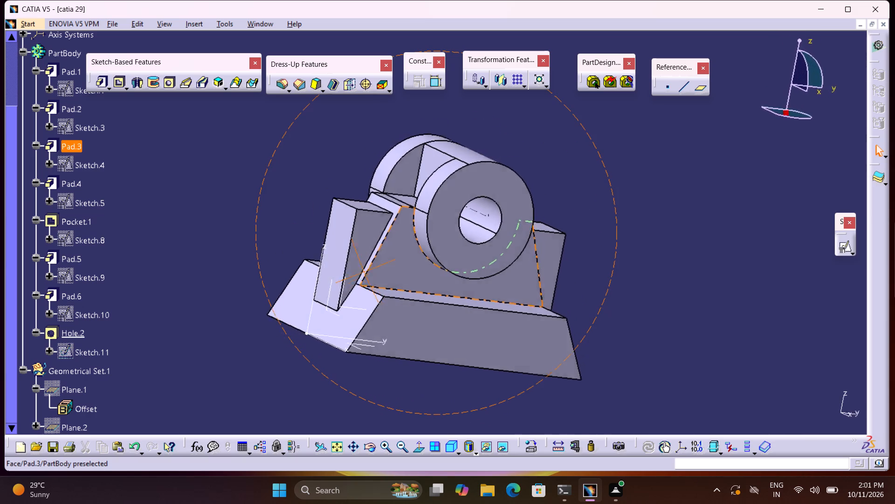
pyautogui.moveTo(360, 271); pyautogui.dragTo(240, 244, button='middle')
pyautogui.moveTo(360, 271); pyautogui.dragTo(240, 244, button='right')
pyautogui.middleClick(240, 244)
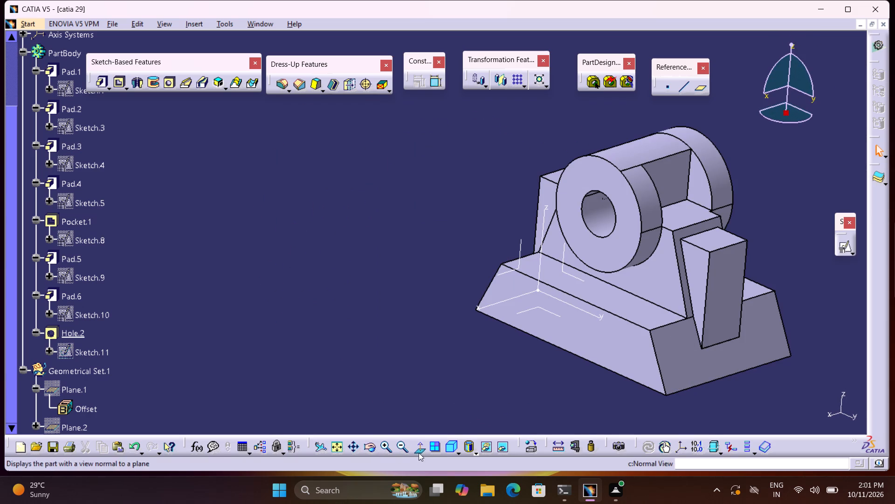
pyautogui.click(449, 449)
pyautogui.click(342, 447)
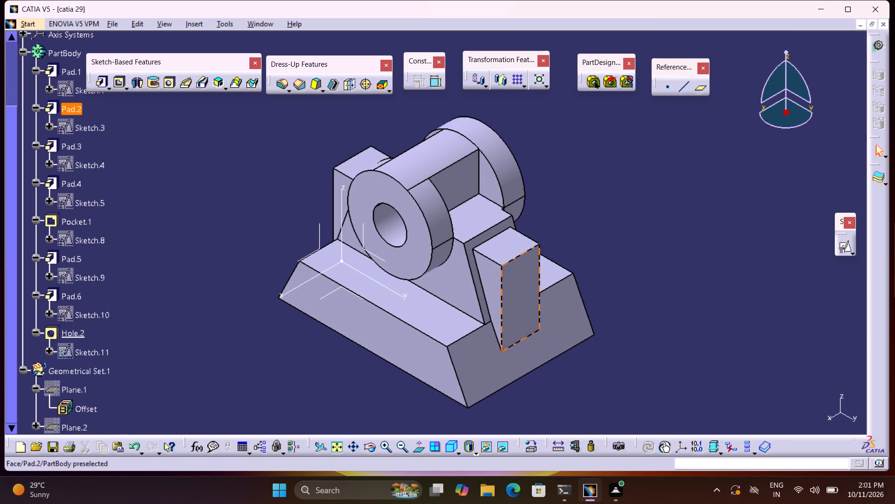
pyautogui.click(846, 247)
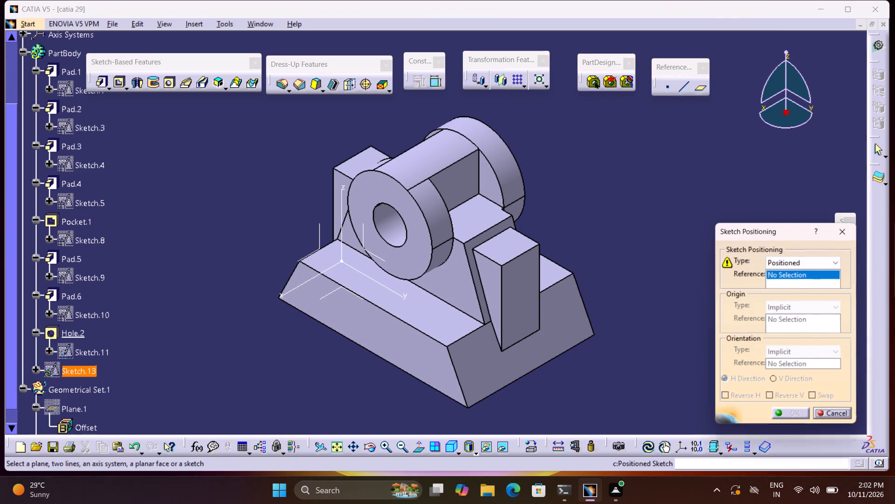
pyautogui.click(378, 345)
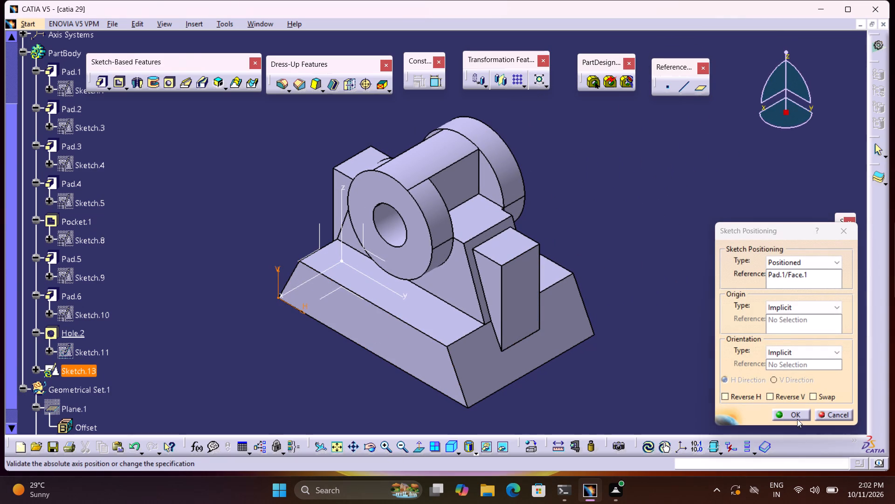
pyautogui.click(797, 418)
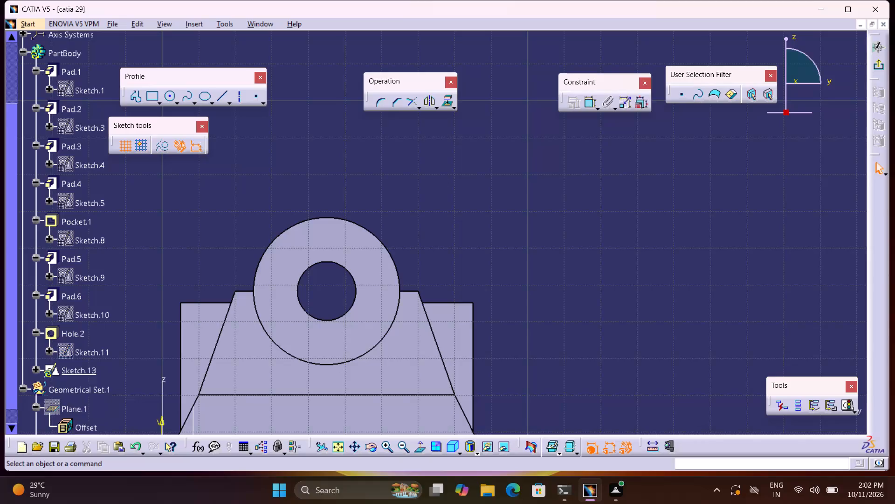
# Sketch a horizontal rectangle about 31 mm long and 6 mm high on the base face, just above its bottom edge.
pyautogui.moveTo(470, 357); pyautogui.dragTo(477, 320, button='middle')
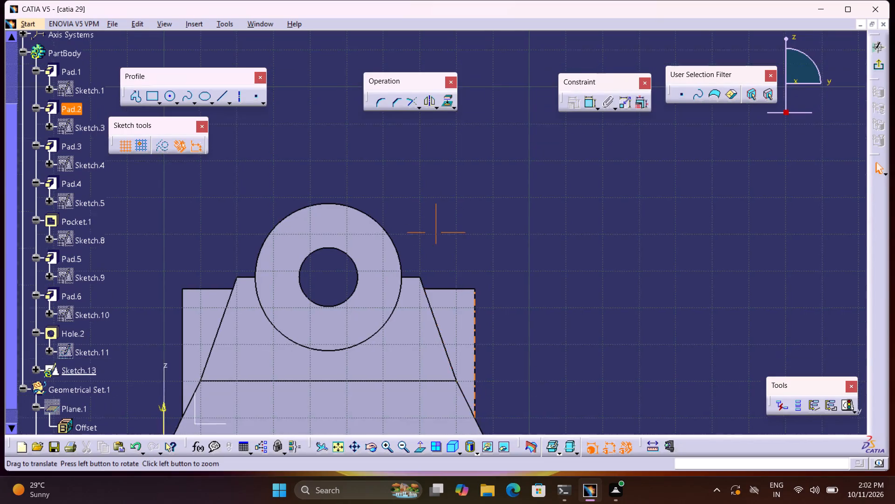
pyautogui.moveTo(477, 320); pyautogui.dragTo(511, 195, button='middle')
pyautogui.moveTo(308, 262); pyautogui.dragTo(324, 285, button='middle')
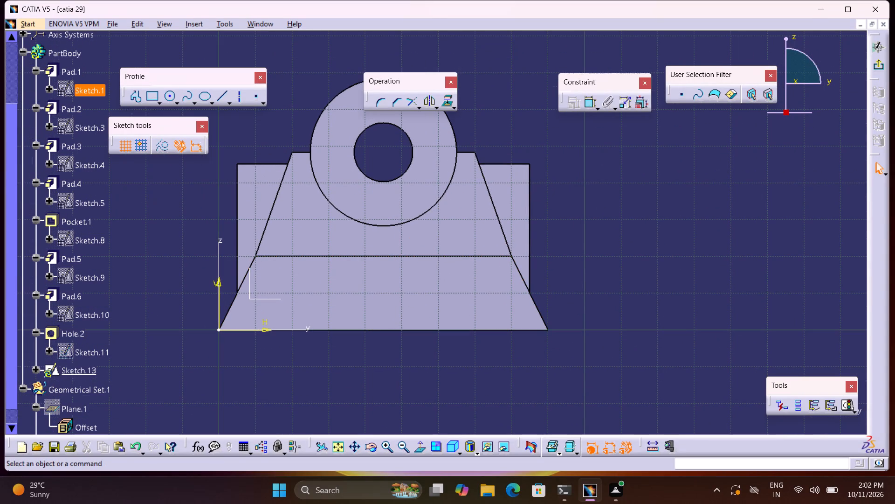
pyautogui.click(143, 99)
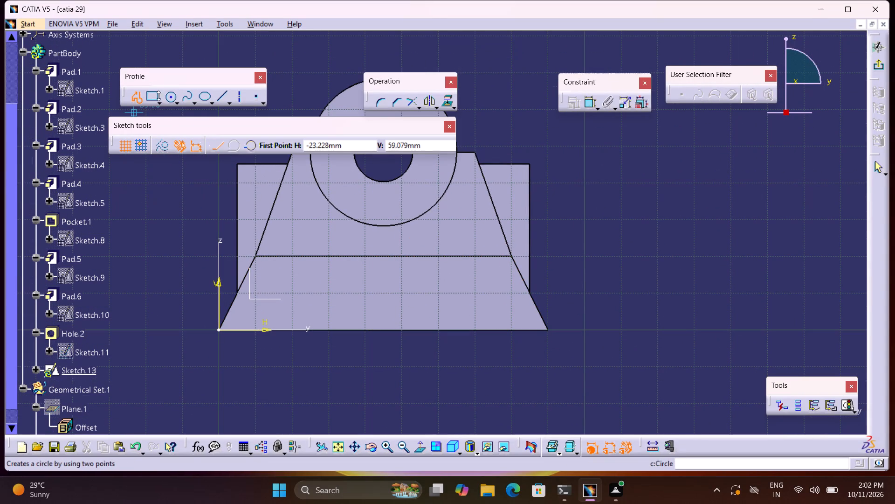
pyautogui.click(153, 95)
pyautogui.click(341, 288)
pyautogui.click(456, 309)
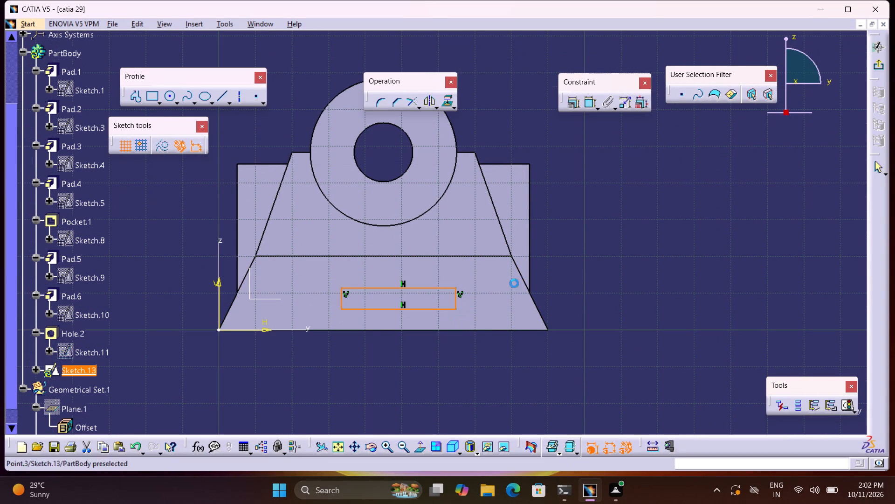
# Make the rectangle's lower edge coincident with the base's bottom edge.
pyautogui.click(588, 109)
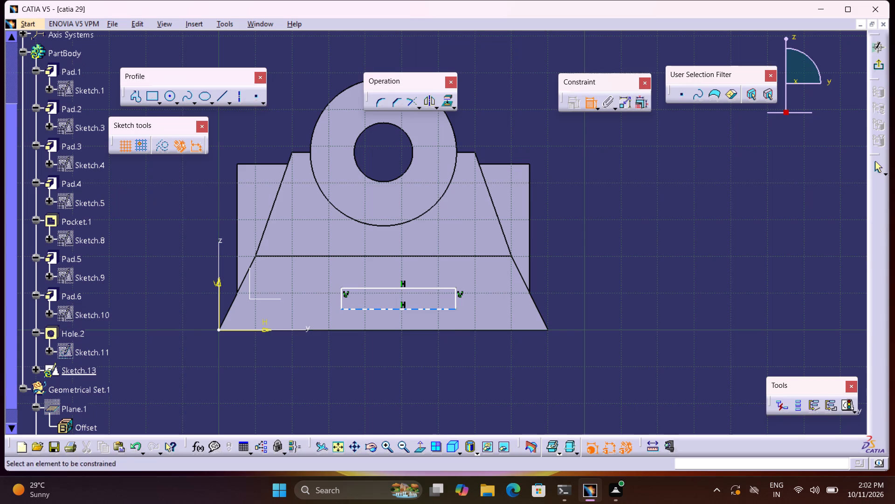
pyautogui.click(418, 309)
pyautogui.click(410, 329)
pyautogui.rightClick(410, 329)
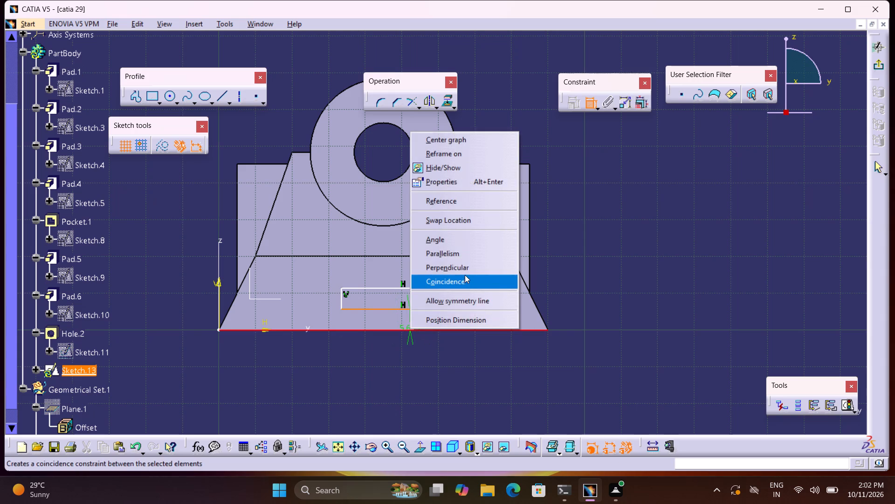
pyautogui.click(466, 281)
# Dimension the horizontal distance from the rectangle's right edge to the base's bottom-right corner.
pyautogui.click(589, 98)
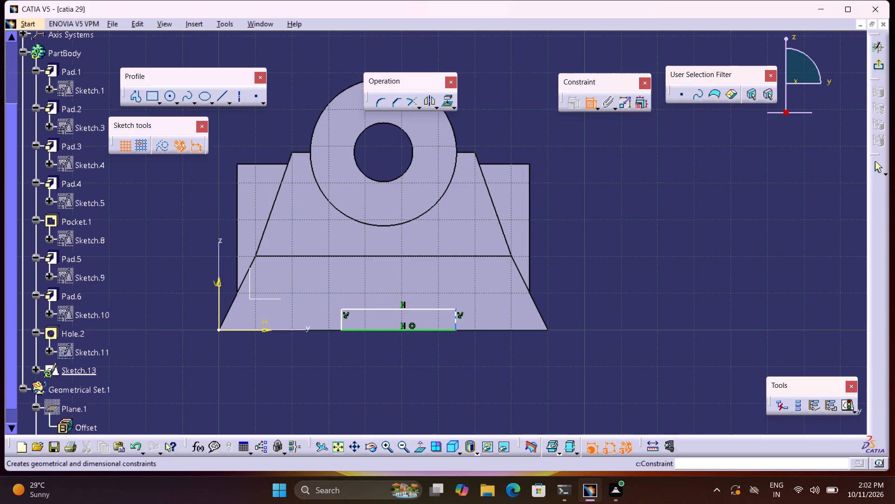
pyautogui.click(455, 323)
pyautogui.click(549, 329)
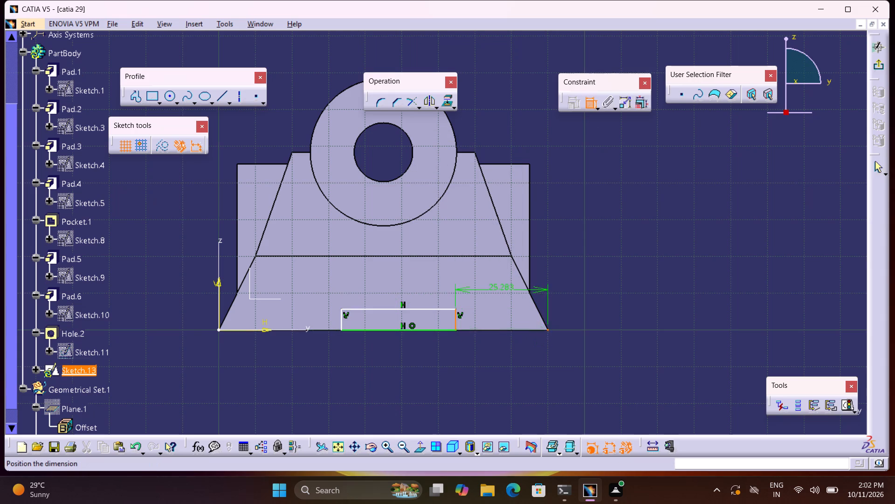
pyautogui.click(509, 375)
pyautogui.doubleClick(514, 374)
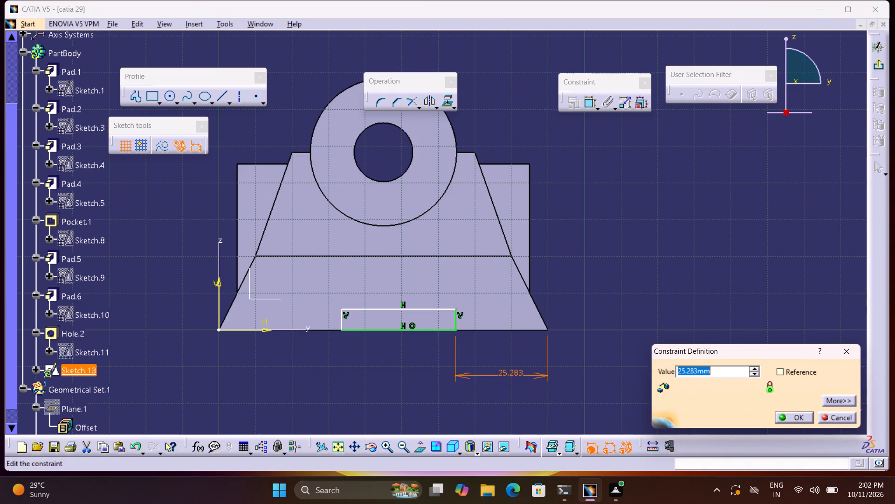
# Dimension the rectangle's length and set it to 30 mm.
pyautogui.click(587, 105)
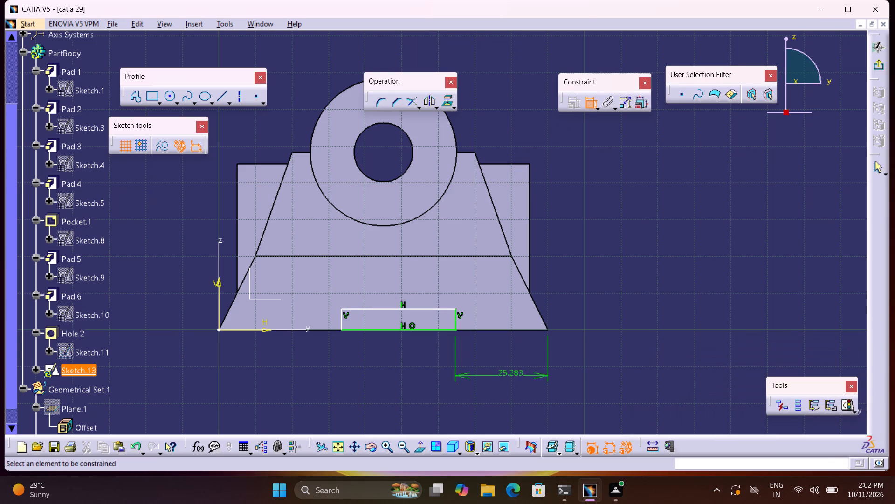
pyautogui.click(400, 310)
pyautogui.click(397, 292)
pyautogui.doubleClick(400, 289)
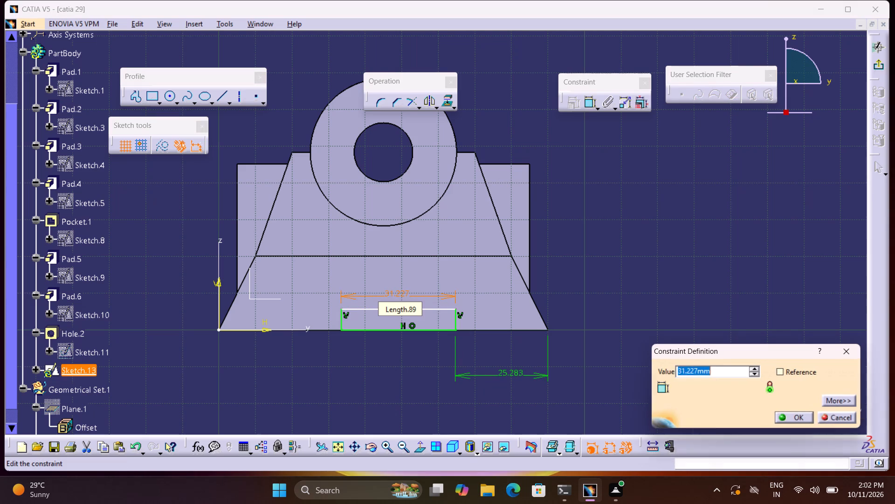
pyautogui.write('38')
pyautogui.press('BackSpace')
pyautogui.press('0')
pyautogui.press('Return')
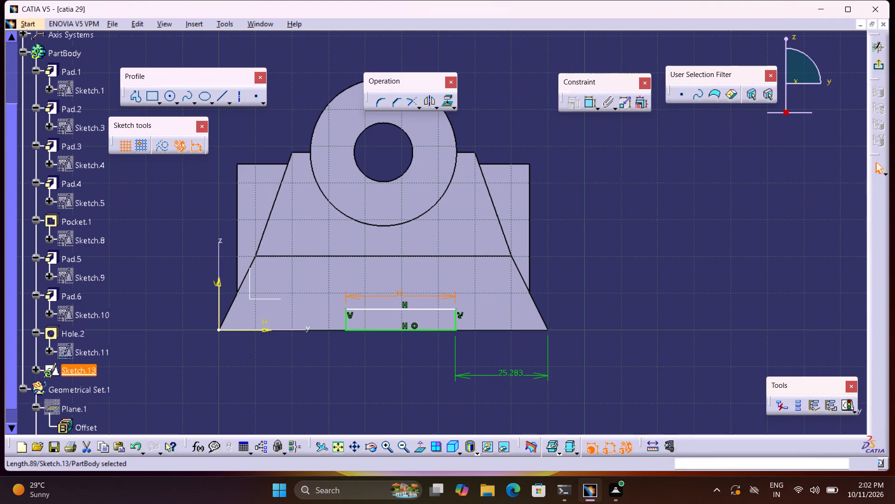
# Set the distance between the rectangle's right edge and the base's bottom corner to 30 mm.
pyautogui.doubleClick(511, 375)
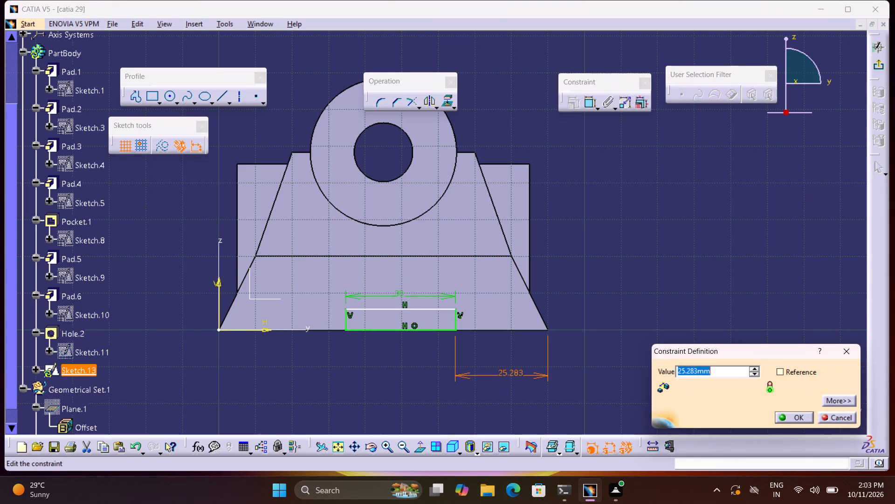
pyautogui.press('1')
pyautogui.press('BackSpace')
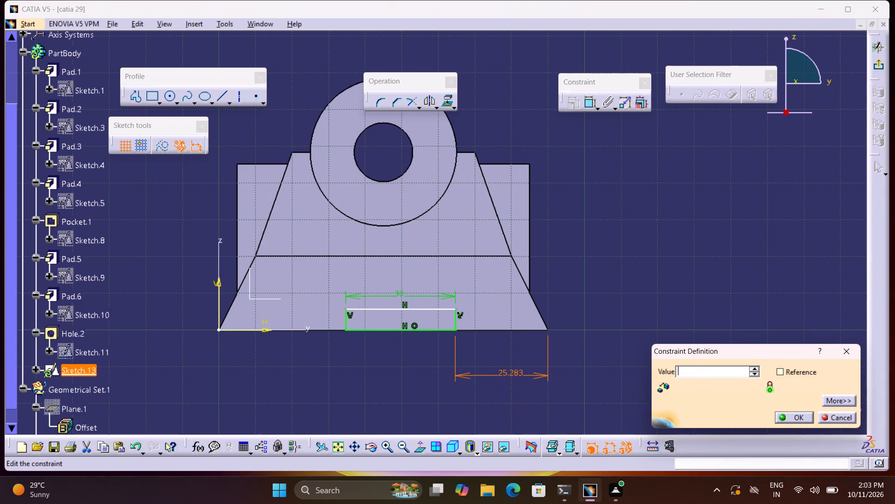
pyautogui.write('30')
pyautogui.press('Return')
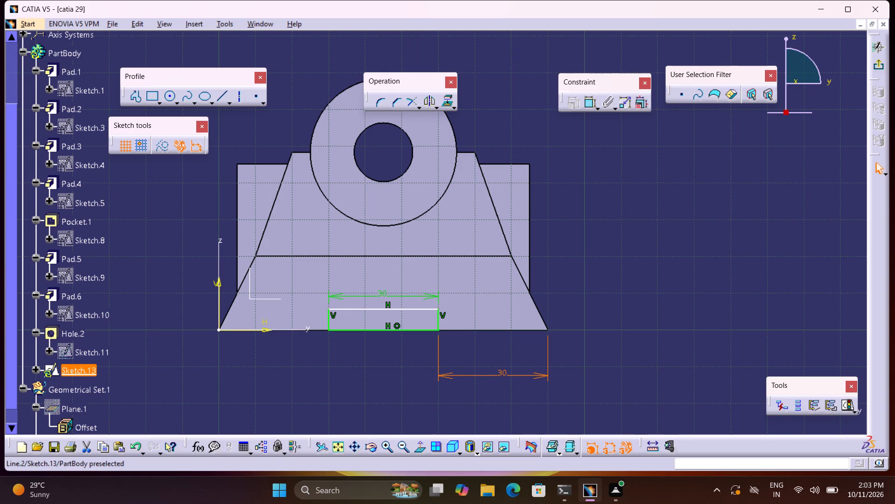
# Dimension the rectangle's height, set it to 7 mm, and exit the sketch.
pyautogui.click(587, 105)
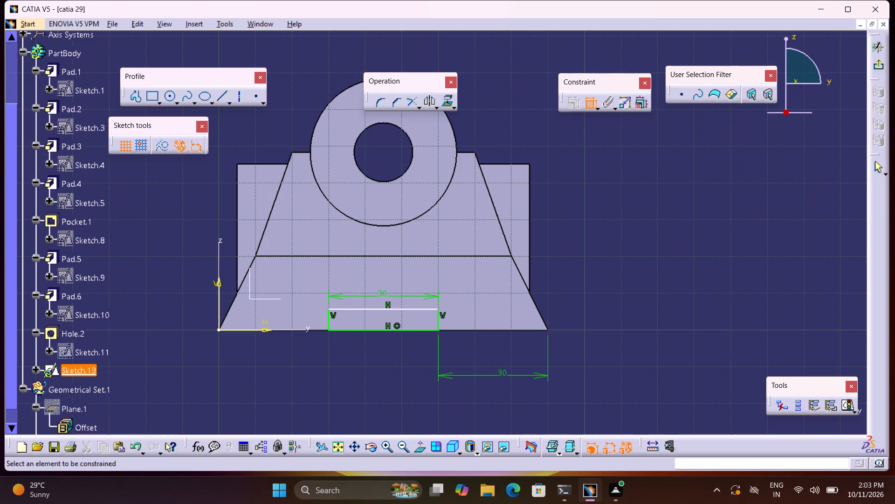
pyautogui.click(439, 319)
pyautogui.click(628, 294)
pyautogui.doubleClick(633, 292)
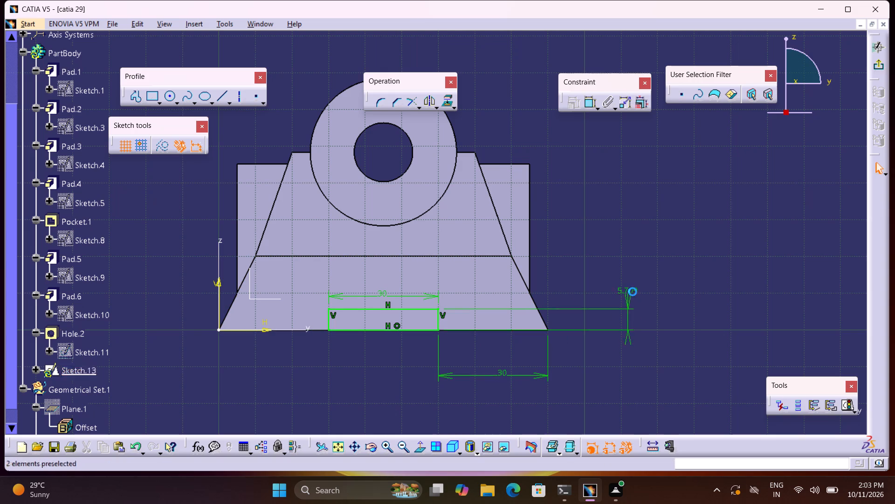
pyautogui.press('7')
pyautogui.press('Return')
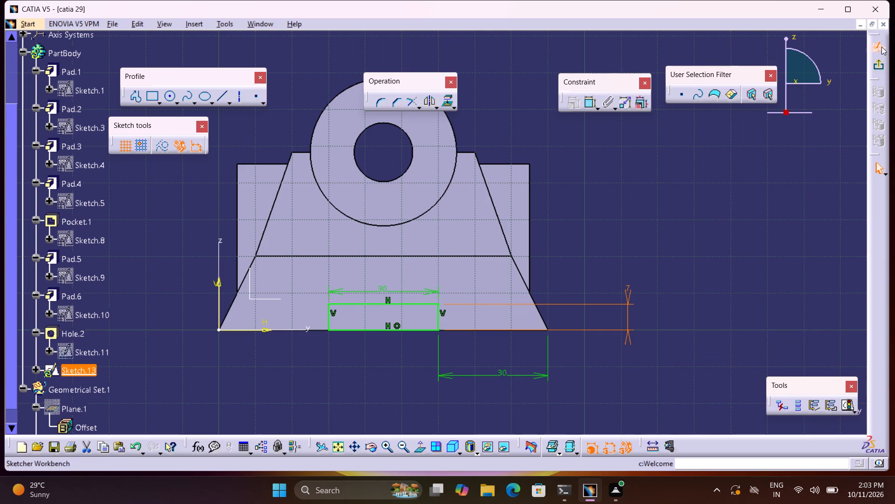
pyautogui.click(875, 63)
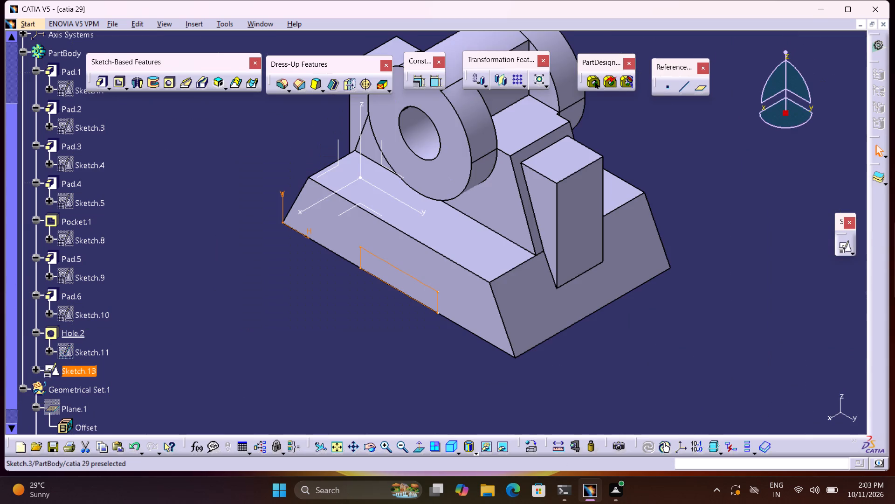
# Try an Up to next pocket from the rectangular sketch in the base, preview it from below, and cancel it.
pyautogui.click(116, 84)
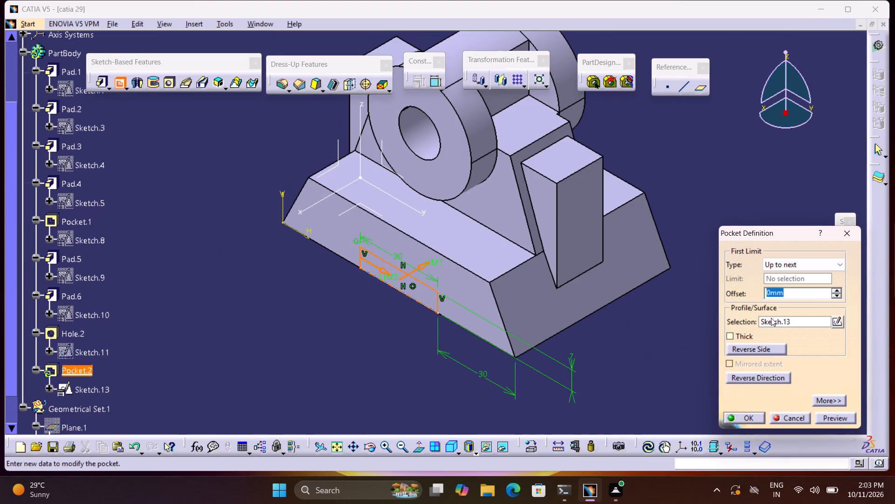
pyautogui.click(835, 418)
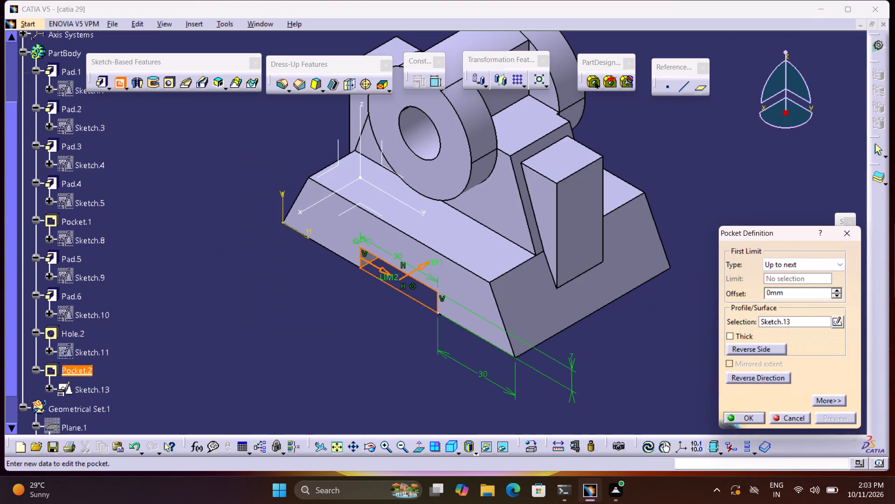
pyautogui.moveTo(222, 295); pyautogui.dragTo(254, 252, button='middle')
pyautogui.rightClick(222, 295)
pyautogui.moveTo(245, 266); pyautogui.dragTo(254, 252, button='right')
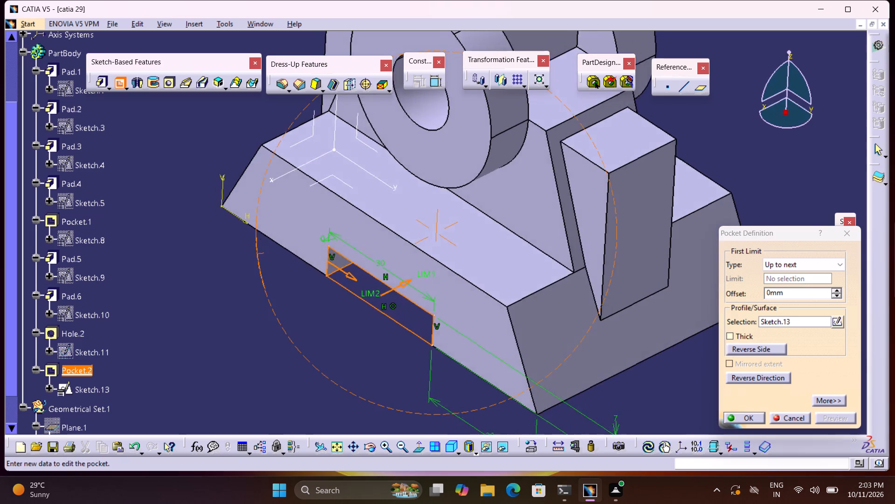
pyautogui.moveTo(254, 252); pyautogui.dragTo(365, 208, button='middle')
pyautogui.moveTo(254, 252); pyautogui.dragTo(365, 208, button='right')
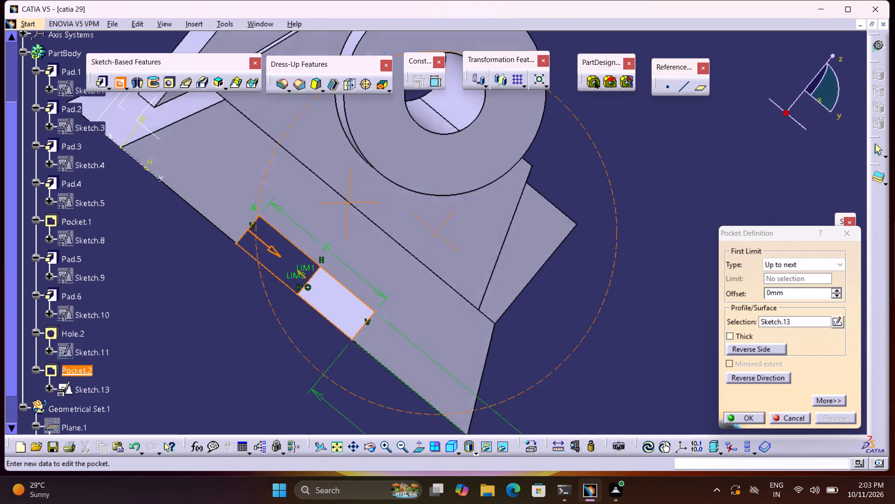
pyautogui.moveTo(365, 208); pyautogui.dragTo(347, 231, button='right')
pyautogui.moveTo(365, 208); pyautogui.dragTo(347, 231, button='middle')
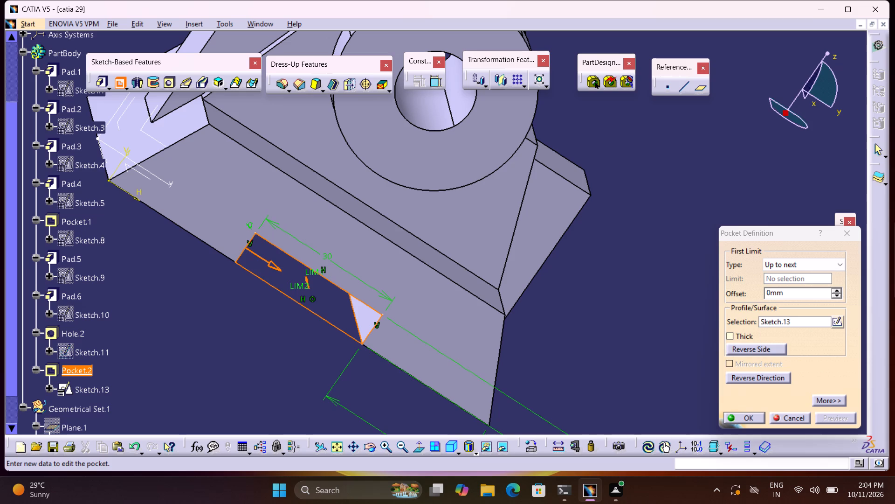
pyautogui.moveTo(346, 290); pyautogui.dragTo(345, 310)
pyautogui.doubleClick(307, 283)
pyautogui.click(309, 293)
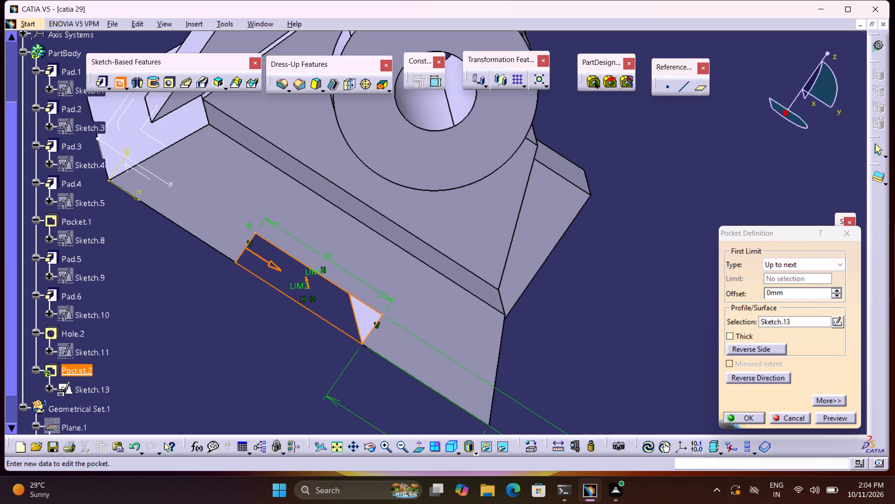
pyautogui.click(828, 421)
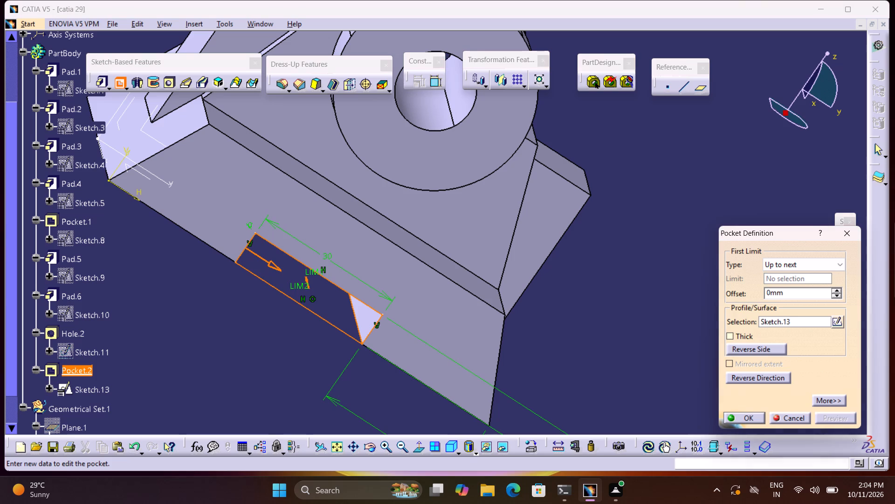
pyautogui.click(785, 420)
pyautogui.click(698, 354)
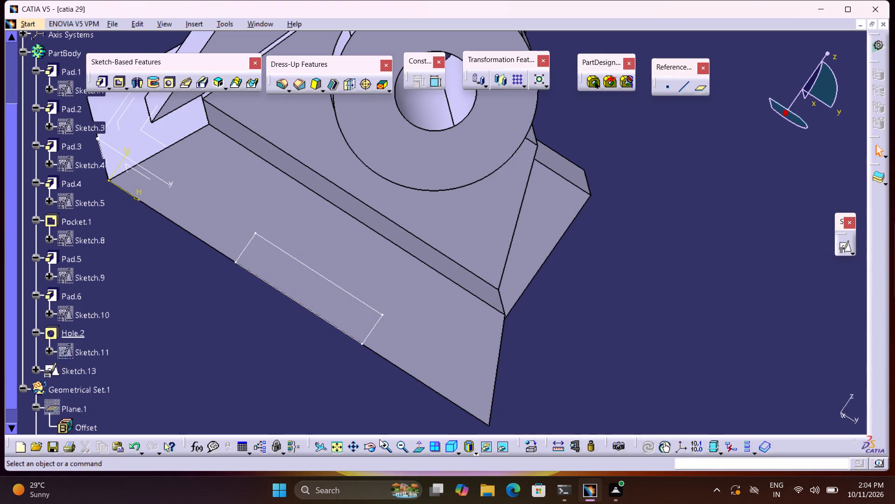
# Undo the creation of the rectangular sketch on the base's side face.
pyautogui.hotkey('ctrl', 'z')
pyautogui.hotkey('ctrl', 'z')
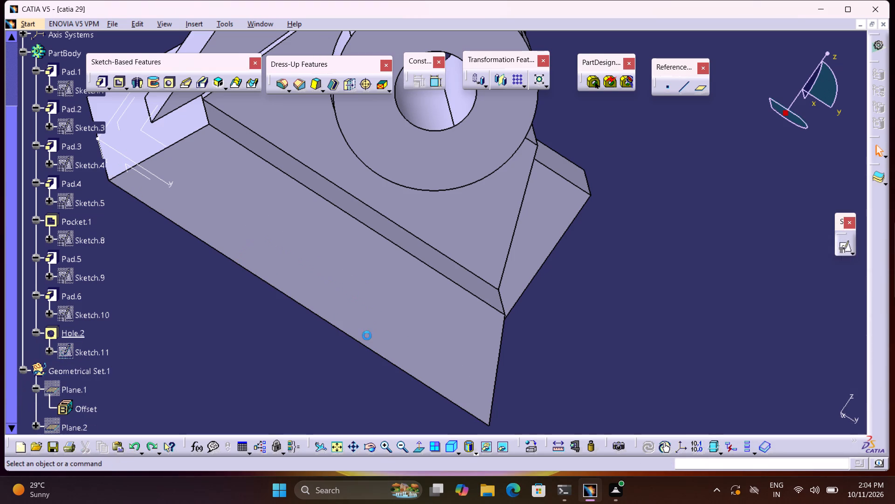
# Examine the whole part in the isometric view.
pyautogui.click(455, 452)
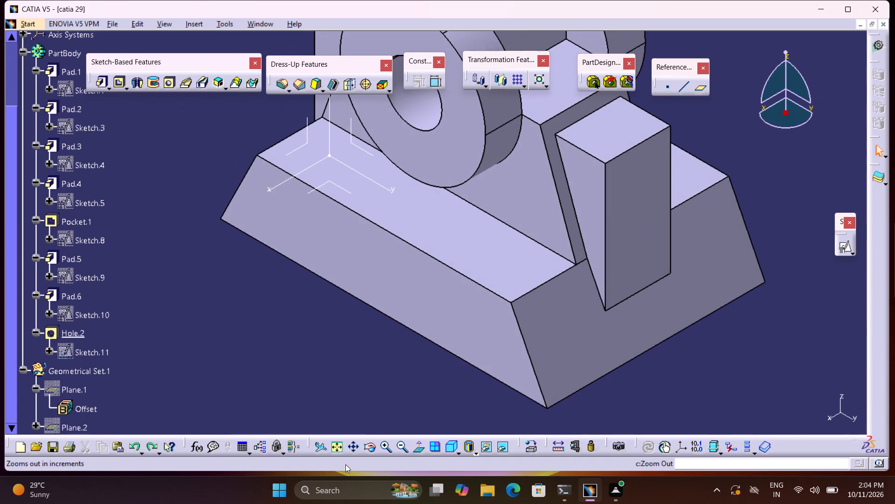
pyautogui.click(335, 451)
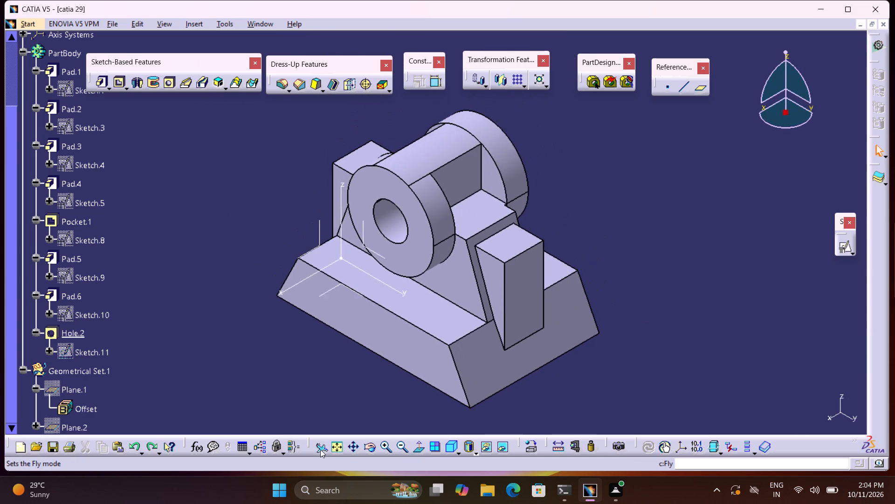
pyautogui.click(320, 449)
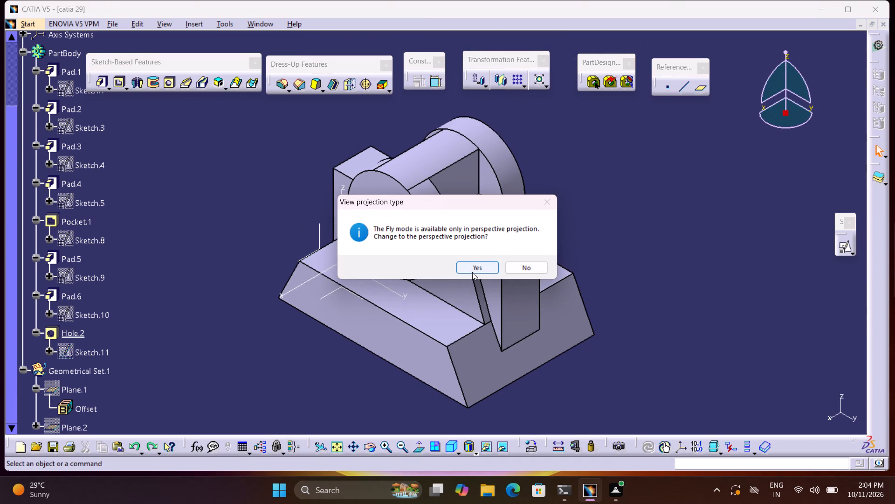
pyautogui.click(519, 272)
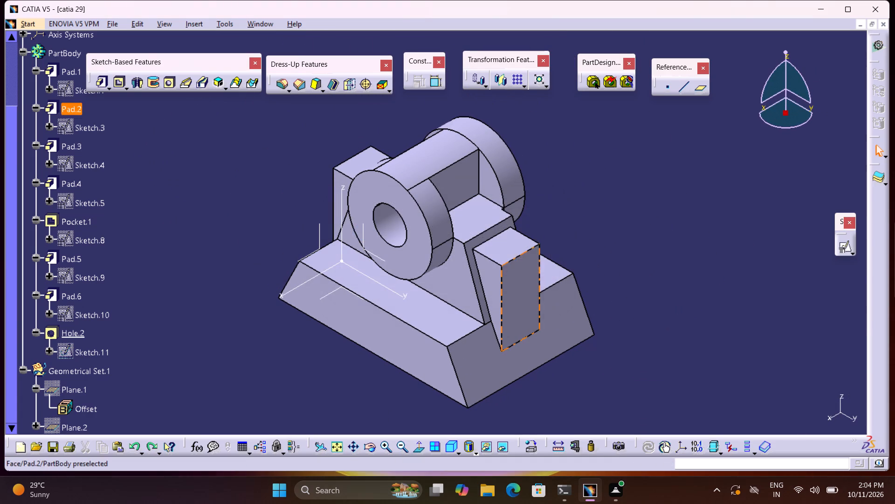
pyautogui.moveTo(626, 262); pyautogui.dragTo(624, 272, button='middle')
pyautogui.rightClick(625, 262)
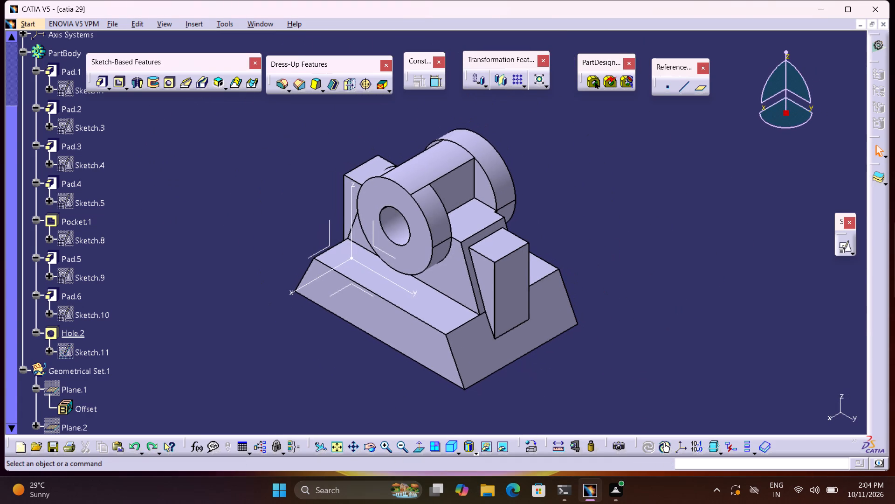
pyautogui.scroll(1, 356, 310)
pyautogui.moveTo(356, 310); pyautogui.dragTo(388, 297, button='middle')
pyautogui.rightClick(373, 323)
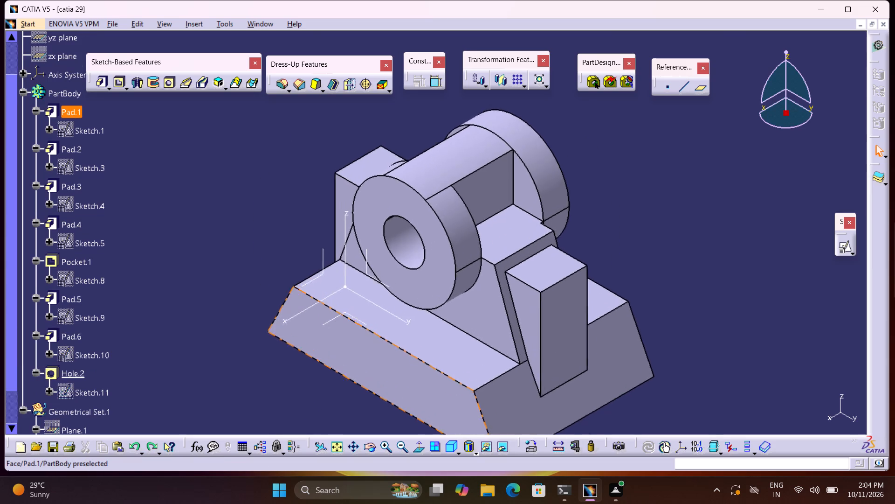
pyautogui.moveTo(388, 297); pyautogui.dragTo(512, 293, button='middle')
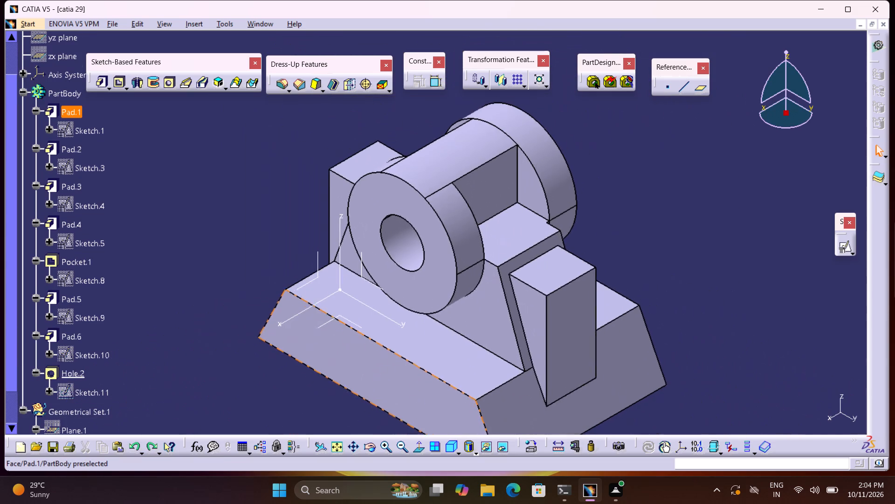
pyautogui.moveTo(512, 293); pyautogui.dragTo(512, 294, button='middle')
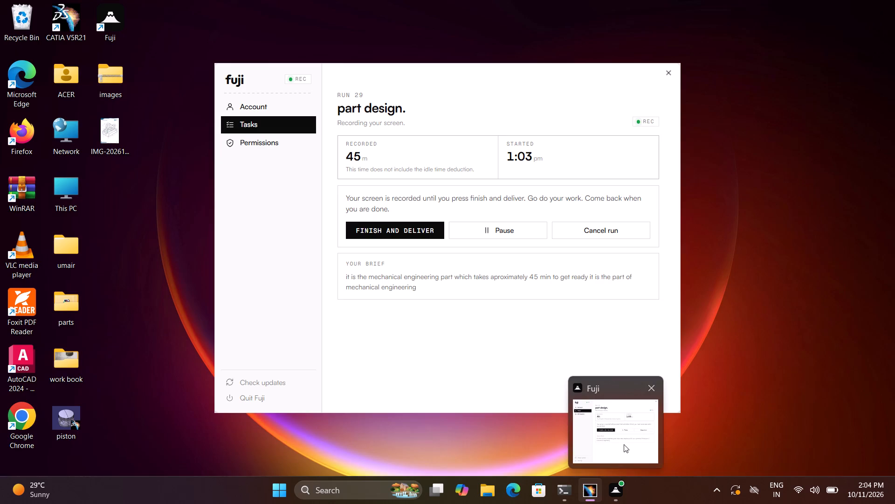
pyautogui.moveTo(617, 171); pyautogui.dragTo(589, 172, button='middle')
pyautogui.rightClick(589, 172)
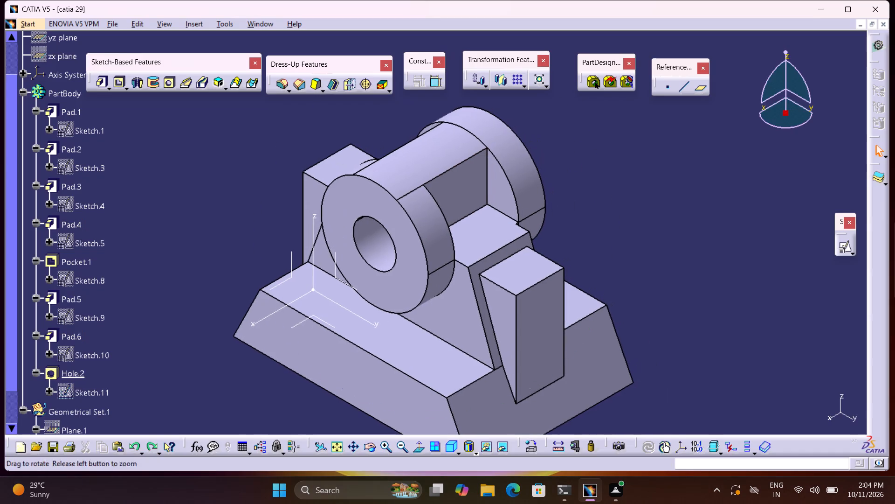
pyautogui.moveTo(589, 172); pyautogui.dragTo(597, 183, button='middle')
# Create a positioned sketch on the outer face of the end disc around the through hole.
pyautogui.click(847, 252)
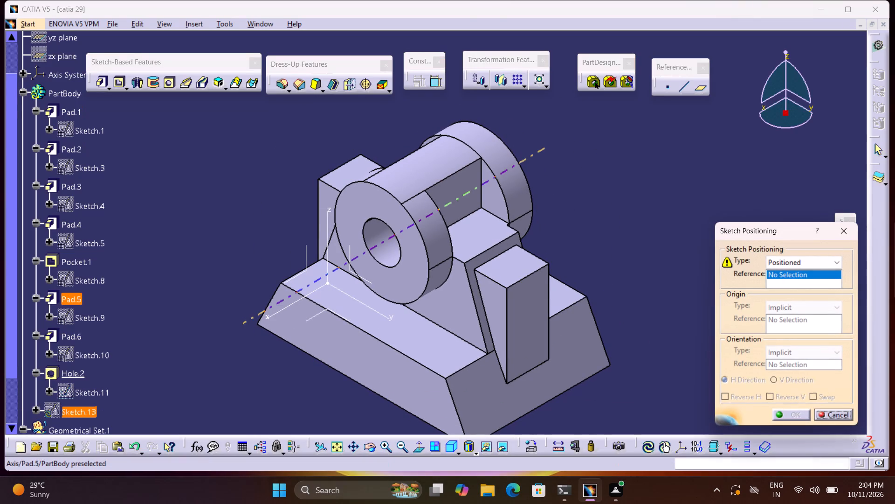
pyautogui.click(399, 266)
pyautogui.click(785, 412)
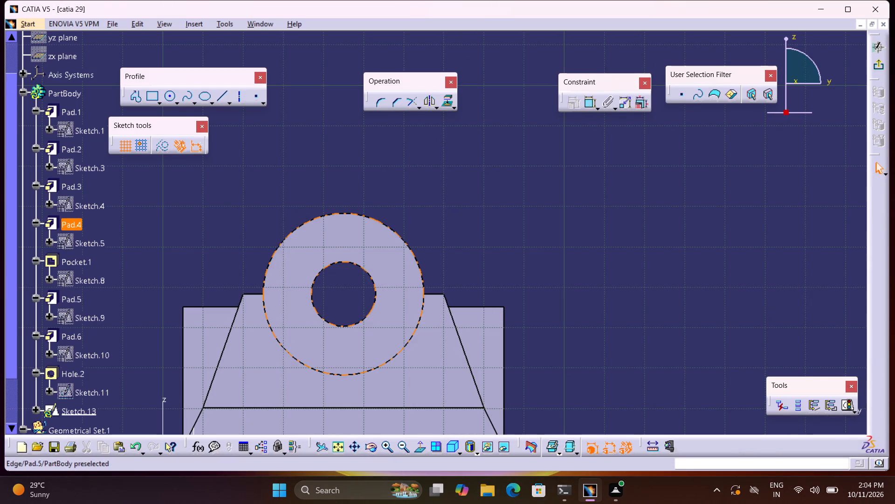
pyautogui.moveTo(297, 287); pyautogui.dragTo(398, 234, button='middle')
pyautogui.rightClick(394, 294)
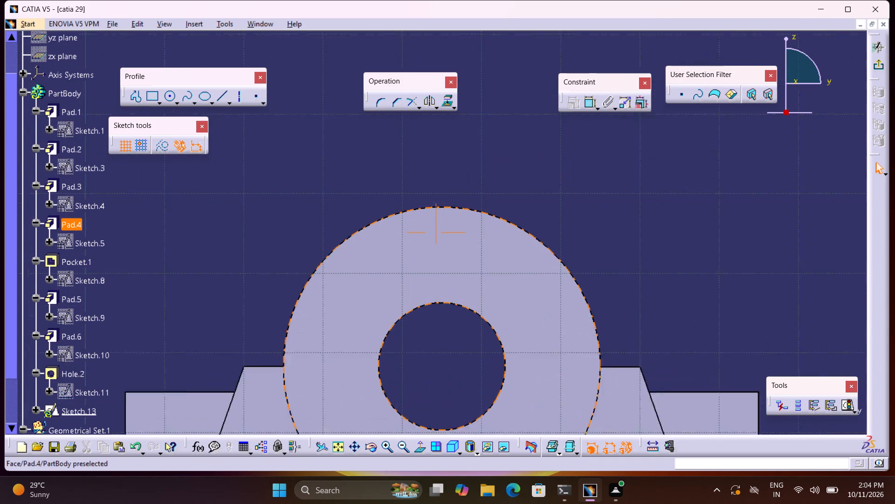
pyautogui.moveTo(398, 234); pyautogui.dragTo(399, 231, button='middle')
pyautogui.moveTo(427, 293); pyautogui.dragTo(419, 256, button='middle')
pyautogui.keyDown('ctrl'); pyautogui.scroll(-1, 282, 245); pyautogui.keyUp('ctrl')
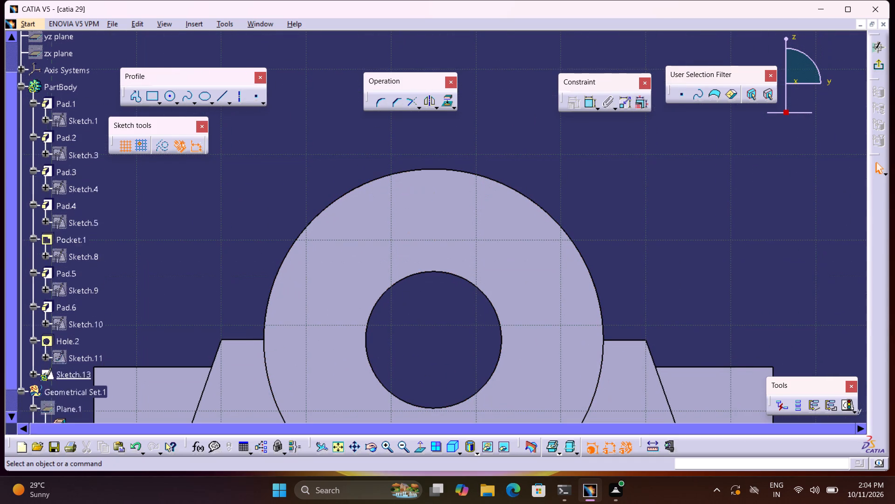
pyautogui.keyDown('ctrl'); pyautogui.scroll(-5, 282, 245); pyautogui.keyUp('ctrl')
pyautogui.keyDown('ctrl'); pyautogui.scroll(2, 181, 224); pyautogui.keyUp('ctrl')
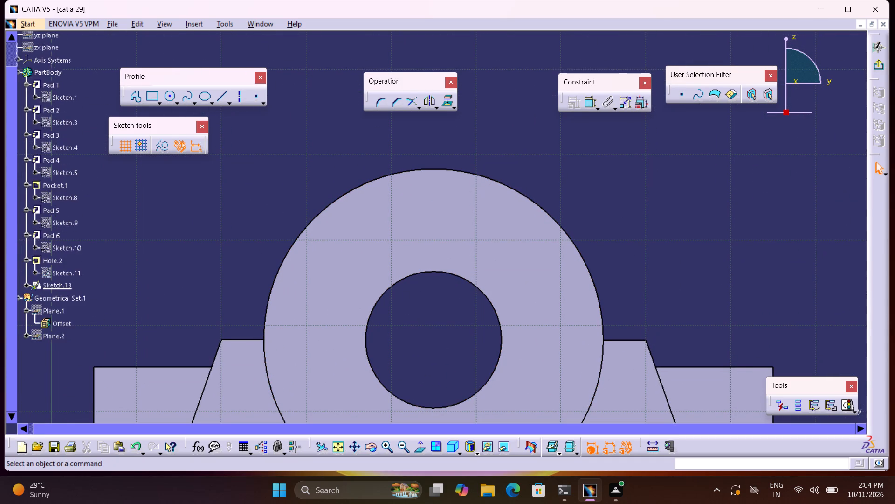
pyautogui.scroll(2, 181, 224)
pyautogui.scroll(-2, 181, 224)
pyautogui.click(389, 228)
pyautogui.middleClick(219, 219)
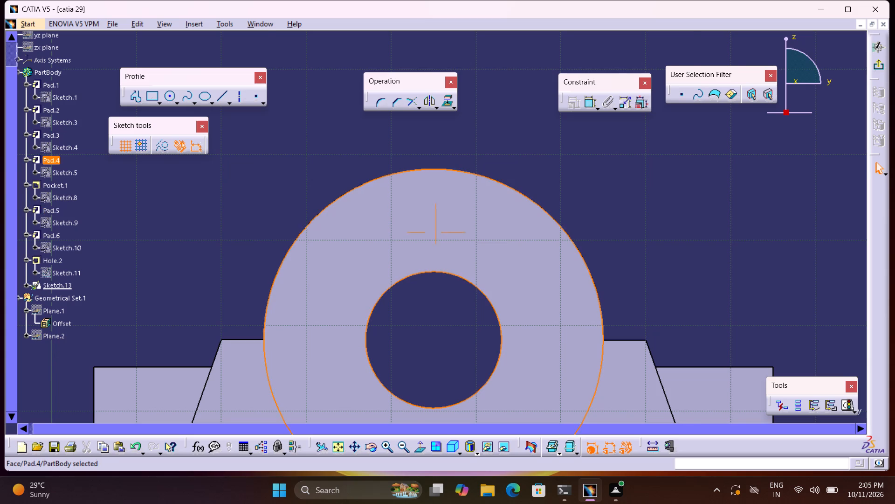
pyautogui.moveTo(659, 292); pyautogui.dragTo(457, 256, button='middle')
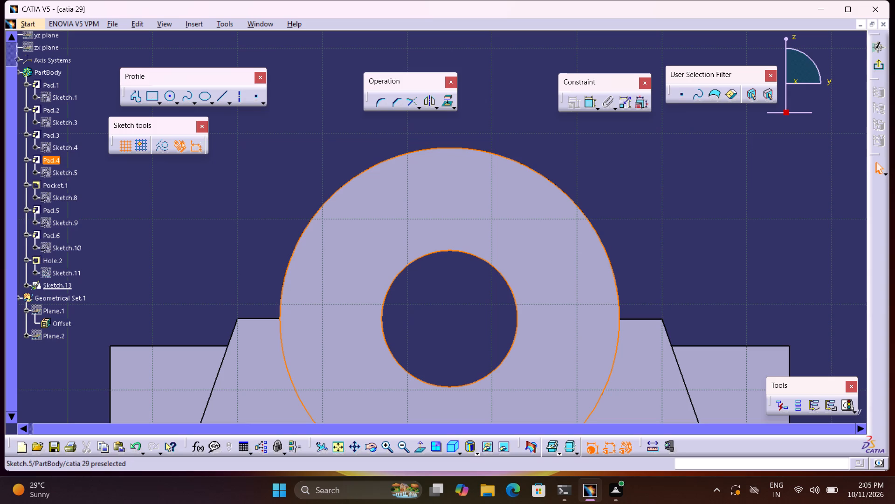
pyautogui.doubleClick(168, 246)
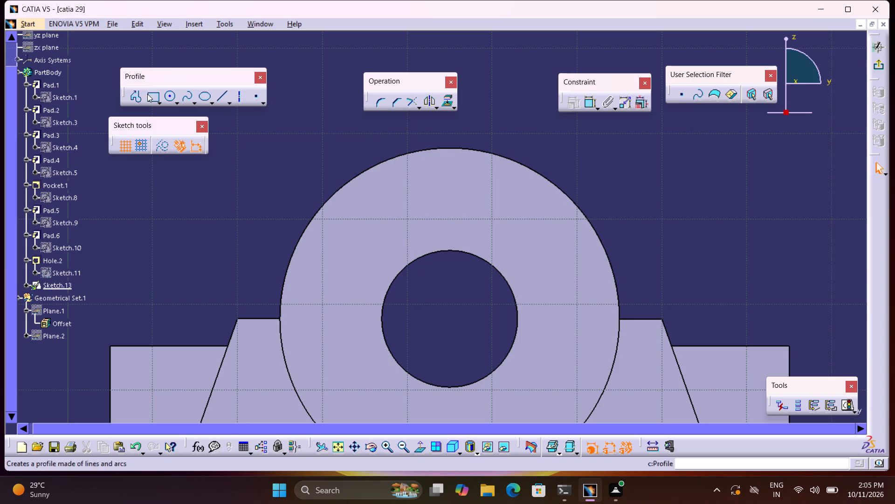
# Sketch a rectangle about 27 mm wide and 22 mm high around the hole on the end disc's face.
pyautogui.click(147, 94)
pyautogui.click(337, 217)
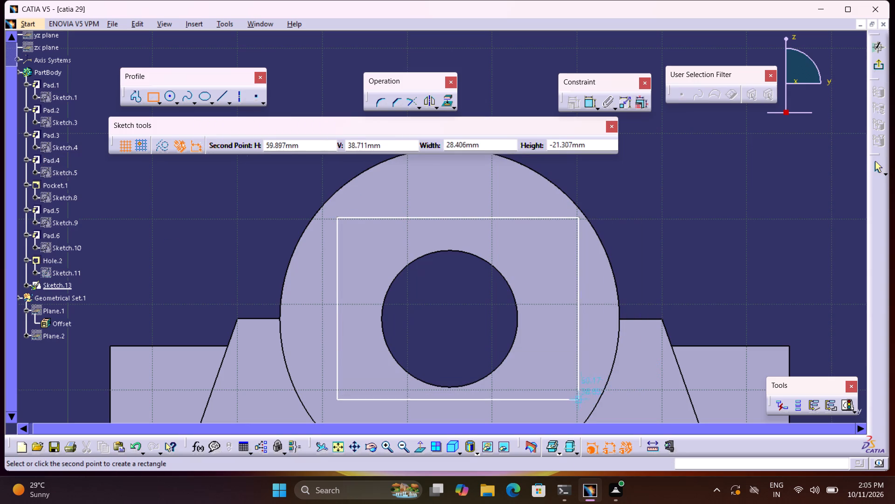
pyautogui.click(568, 401)
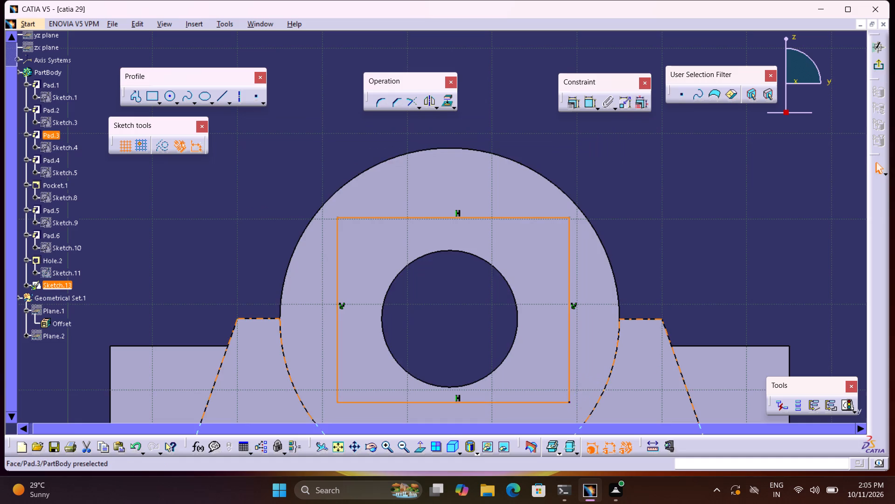
# Reshape the rectangle by moving its corner and sides so that it sits closely and nearly centred around the hole.
pyautogui.moveTo(658, 356); pyautogui.dragTo(613, 285, button='middle')
pyautogui.moveTo(523, 330); pyautogui.dragTo(524, 334)
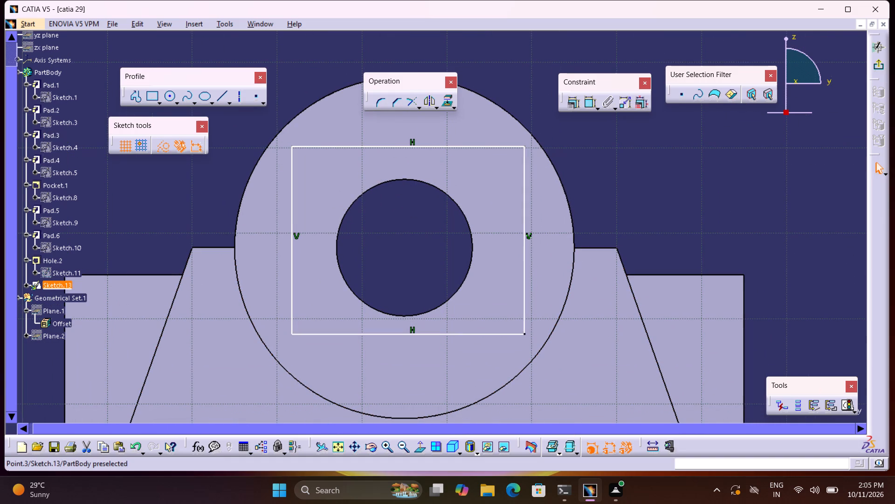
pyautogui.moveTo(524, 334); pyautogui.dragTo(523, 349)
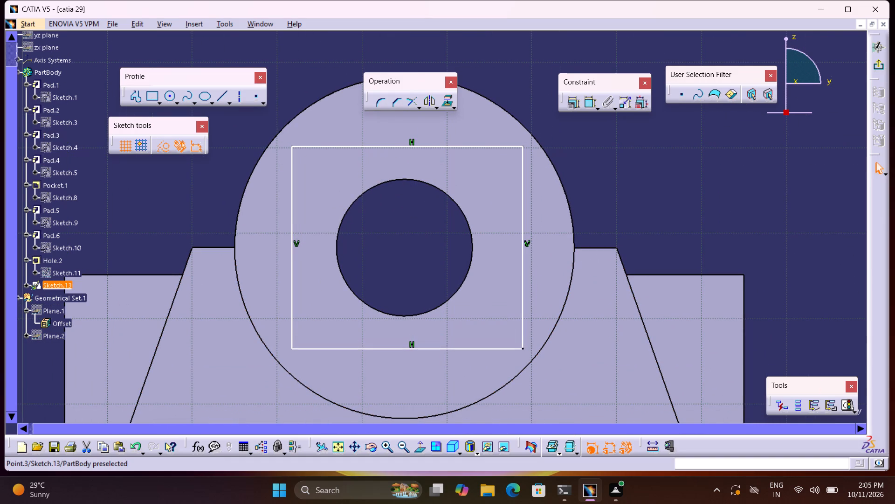
pyautogui.moveTo(523, 349); pyautogui.dragTo(523, 350)
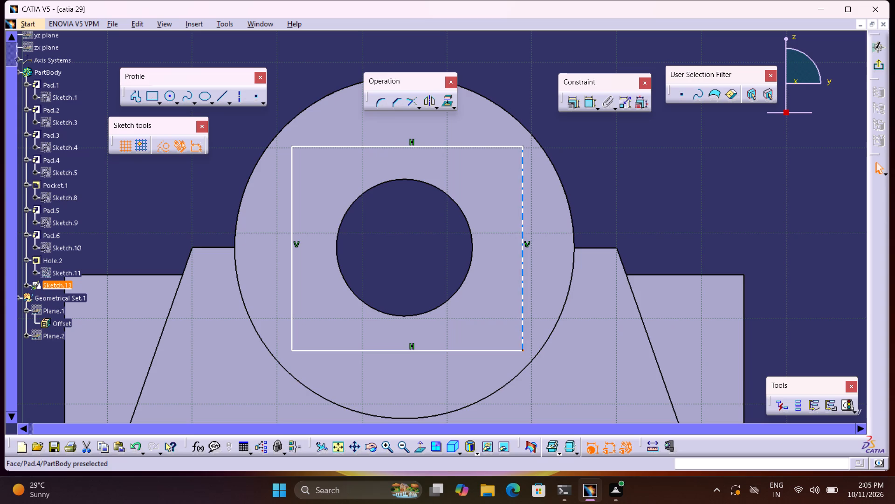
pyautogui.moveTo(521, 318); pyautogui.dragTo(498, 321)
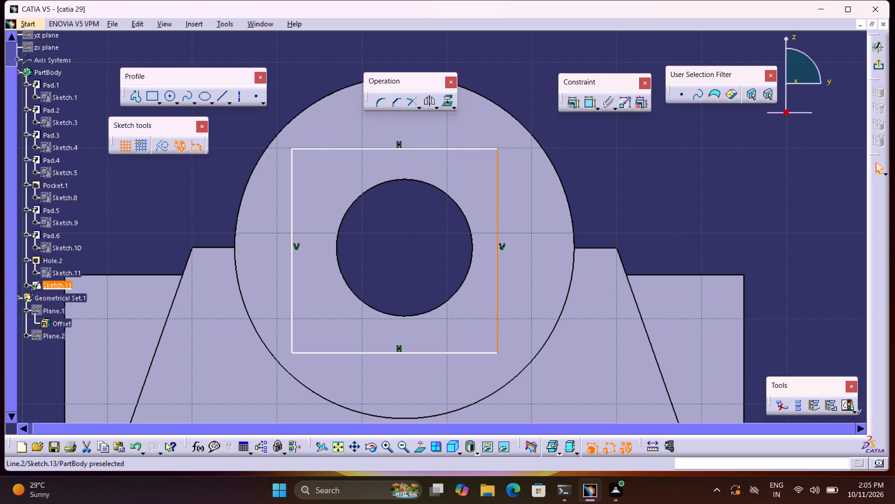
pyautogui.moveTo(293, 287); pyautogui.dragTo(317, 294)
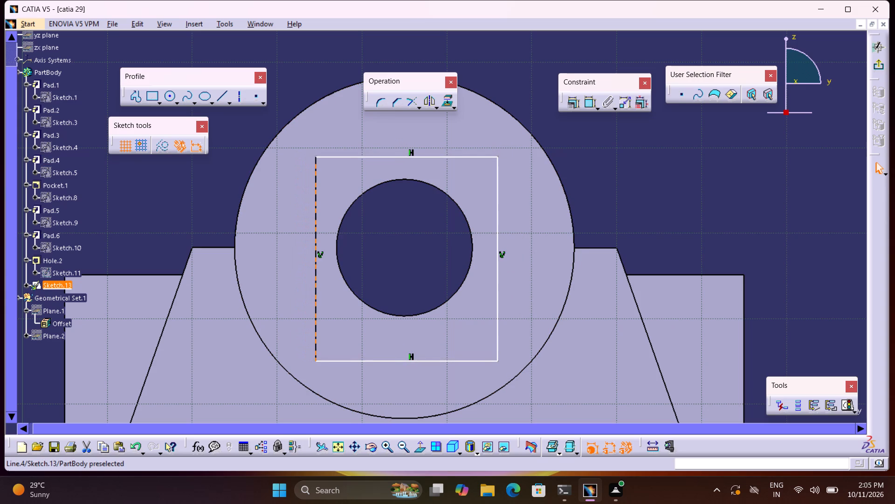
pyautogui.moveTo(317, 294); pyautogui.dragTo(318, 294)
pyautogui.moveTo(379, 364); pyautogui.dragTo(377, 361)
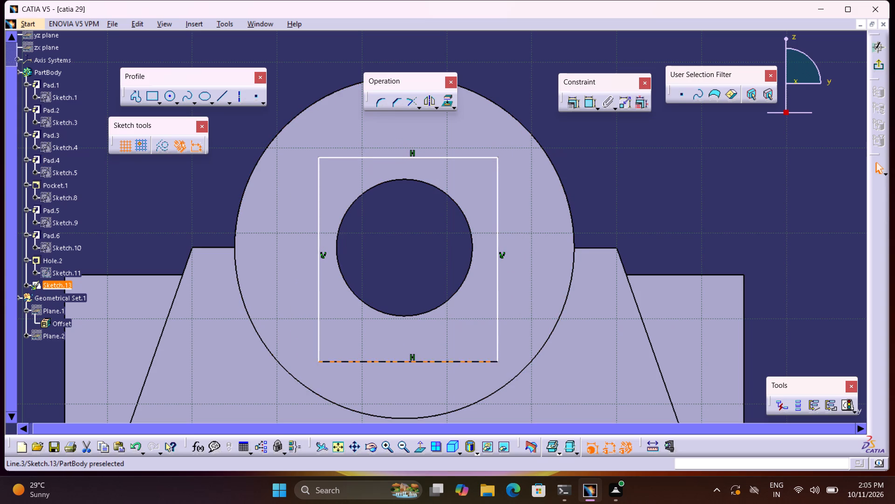
pyautogui.moveTo(377, 361); pyautogui.dragTo(374, 345)
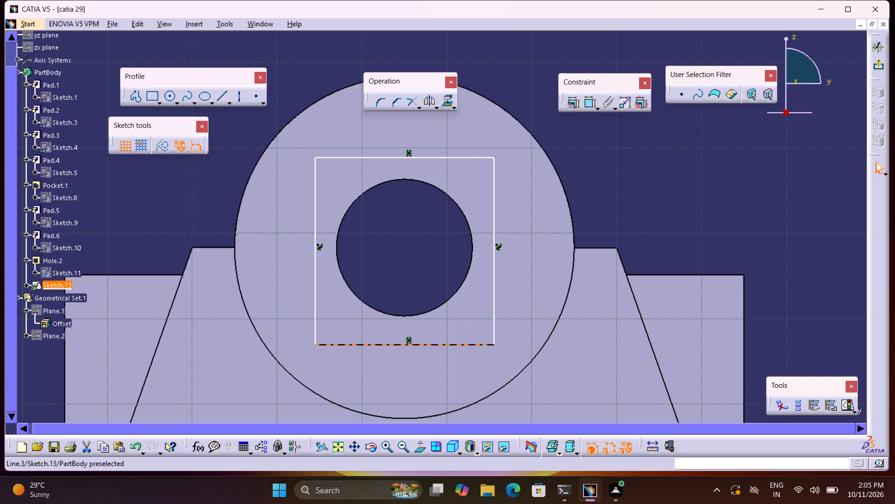
pyautogui.moveTo(374, 345); pyautogui.dragTo(373, 345)
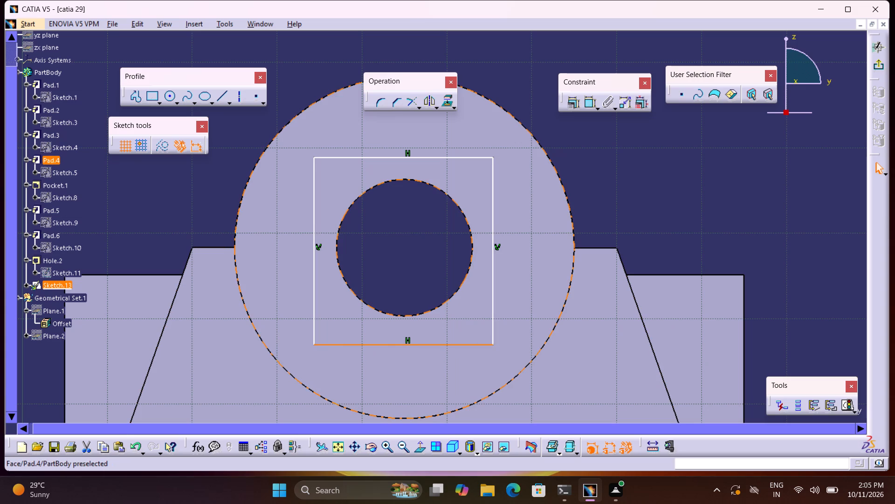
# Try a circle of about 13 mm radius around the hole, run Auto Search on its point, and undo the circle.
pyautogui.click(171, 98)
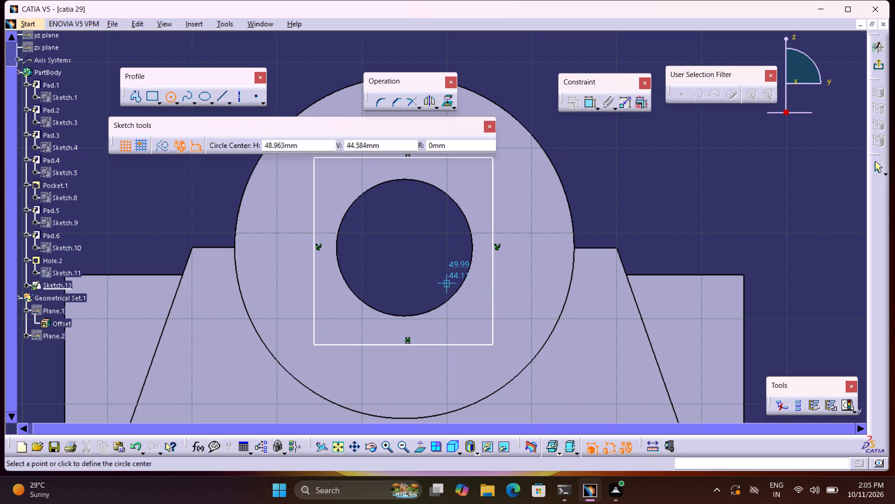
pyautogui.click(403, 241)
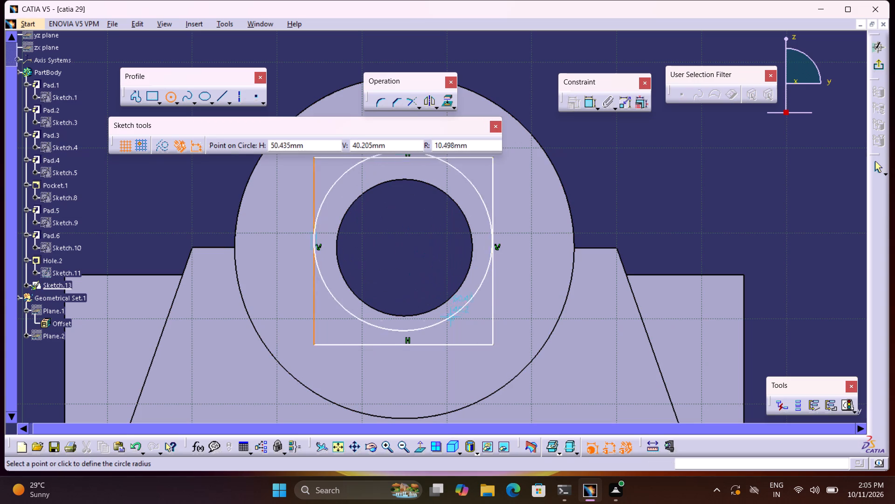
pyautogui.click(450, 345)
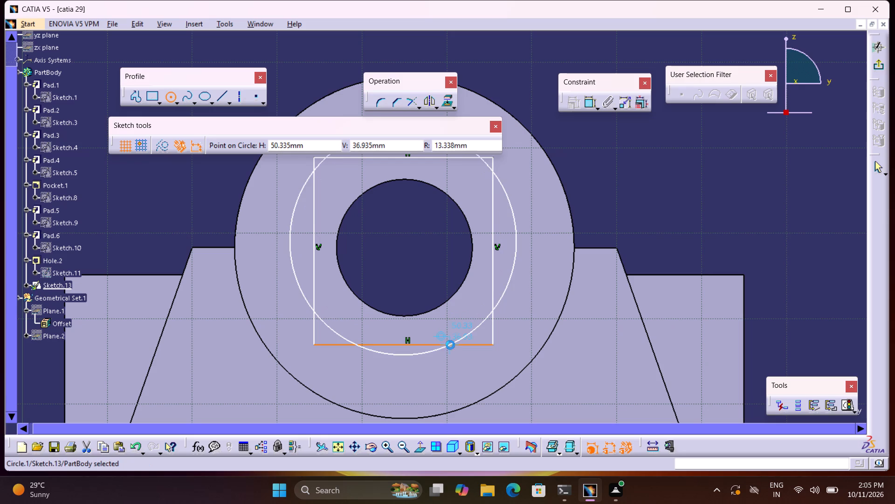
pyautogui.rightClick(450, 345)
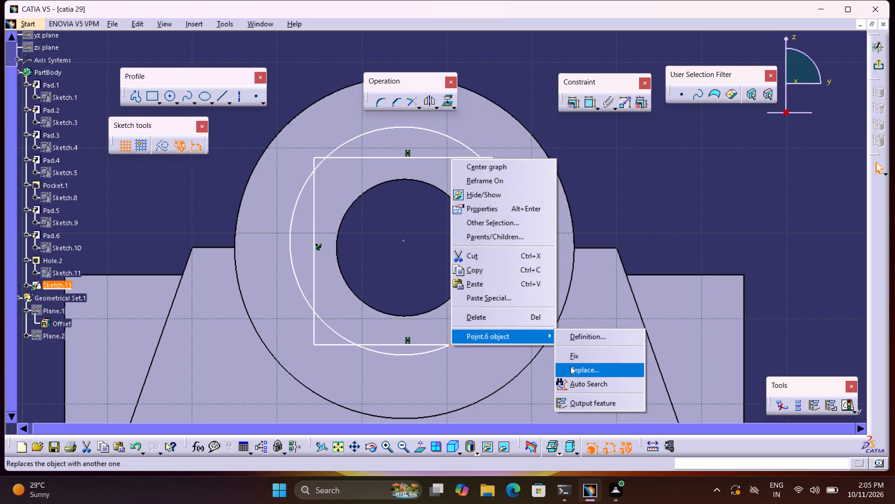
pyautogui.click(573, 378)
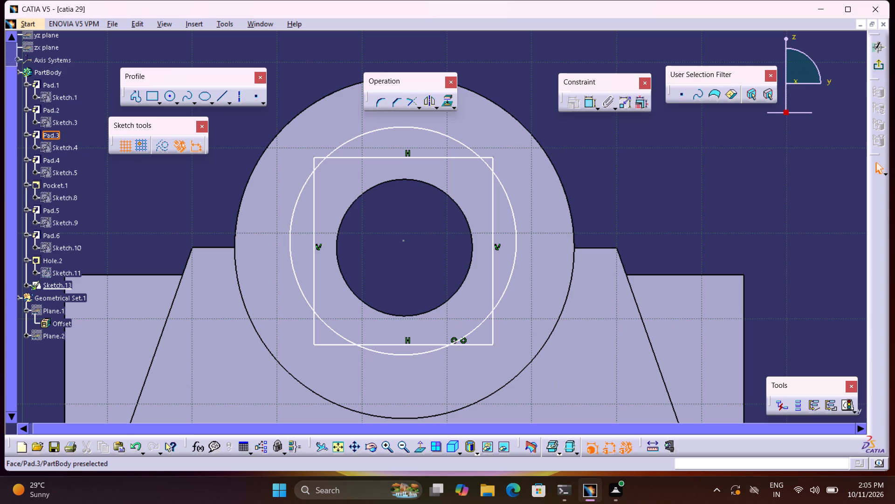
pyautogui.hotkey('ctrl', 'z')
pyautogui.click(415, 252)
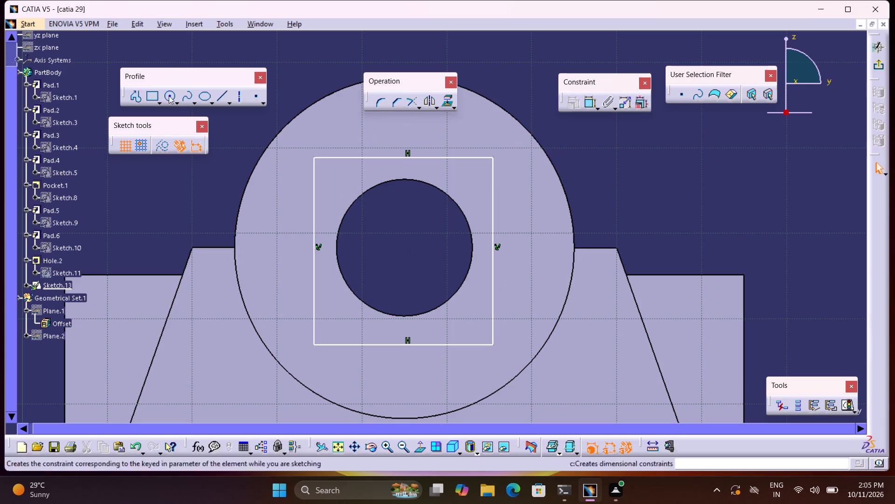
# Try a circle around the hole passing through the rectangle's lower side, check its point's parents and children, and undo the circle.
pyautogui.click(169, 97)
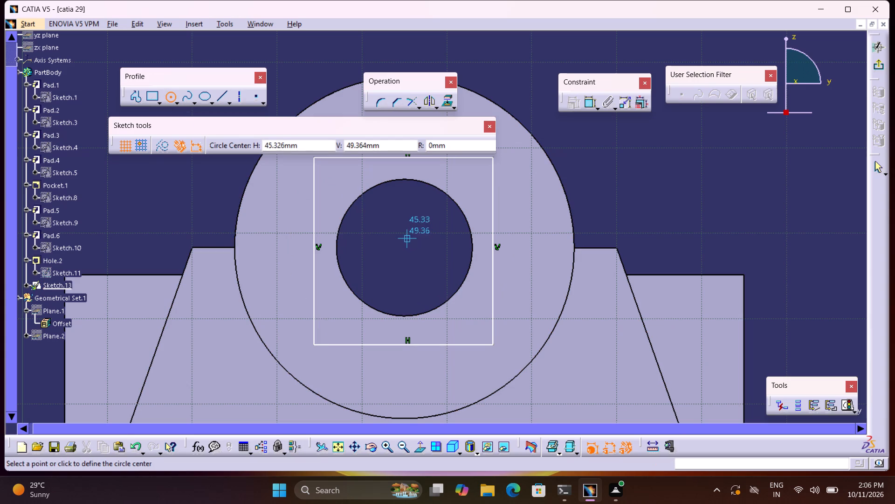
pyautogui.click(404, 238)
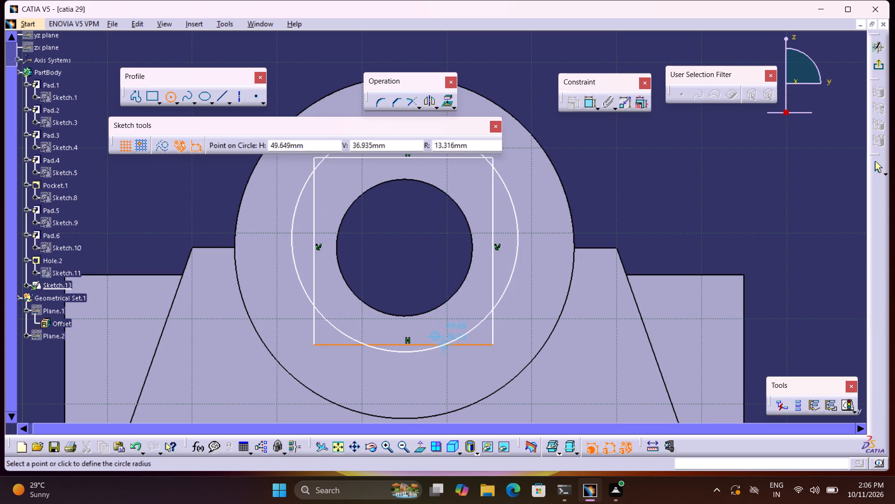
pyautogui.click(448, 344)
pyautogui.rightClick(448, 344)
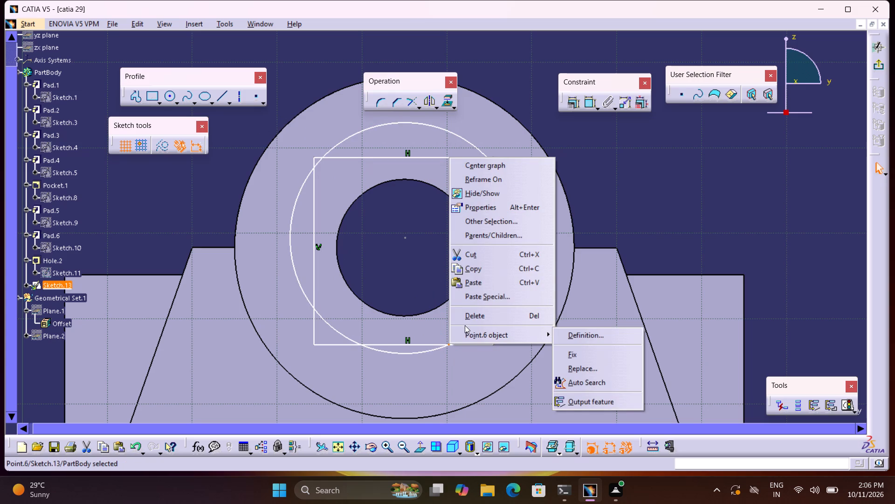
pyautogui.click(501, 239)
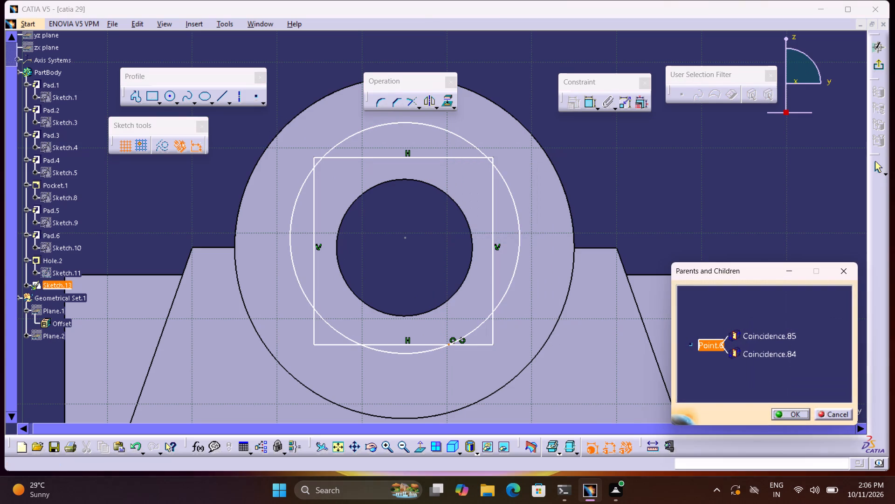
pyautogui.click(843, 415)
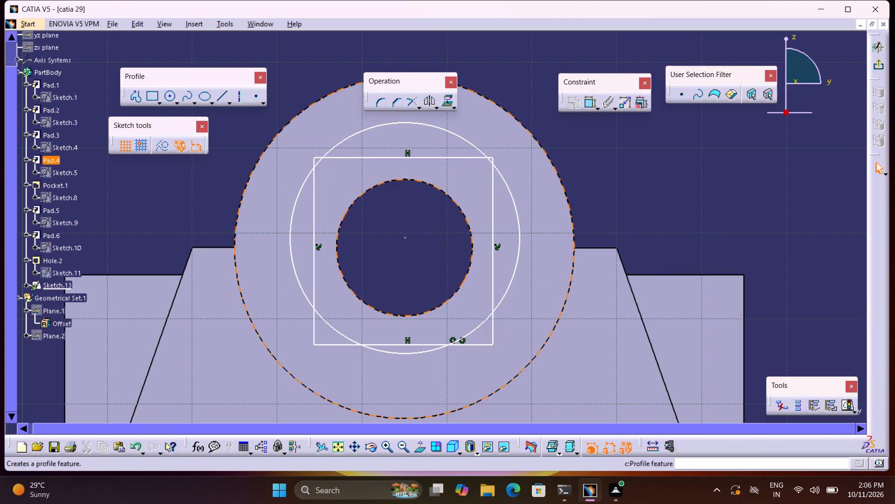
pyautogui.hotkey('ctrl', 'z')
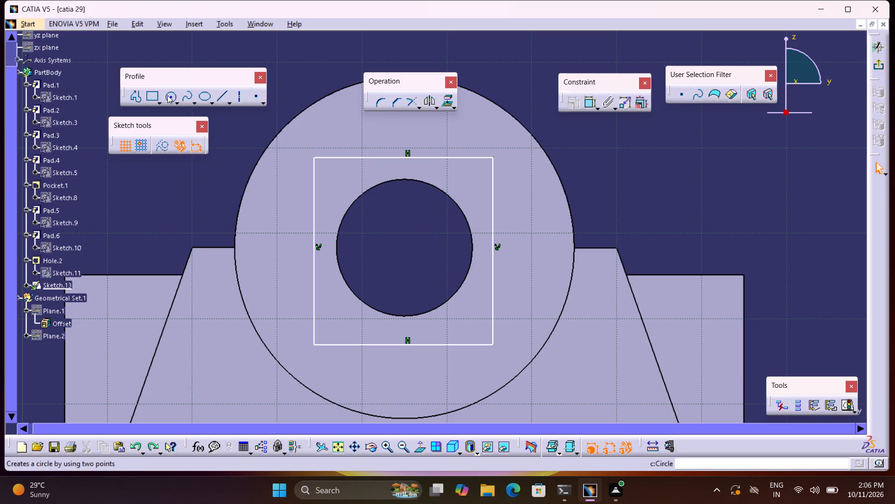
# Draw a circle centred in the through hole and tangent to the rectangle's right vertical side.
pyautogui.click(167, 98)
pyautogui.click(406, 243)
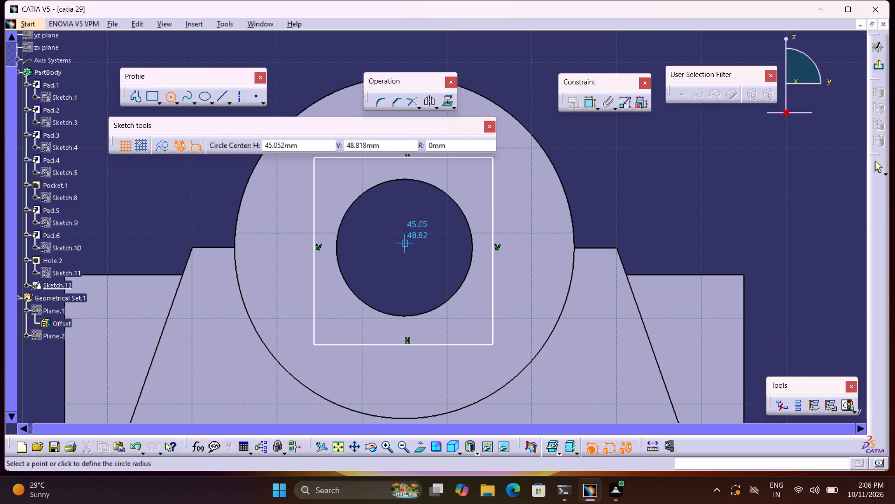
pyautogui.rightClick(491, 262)
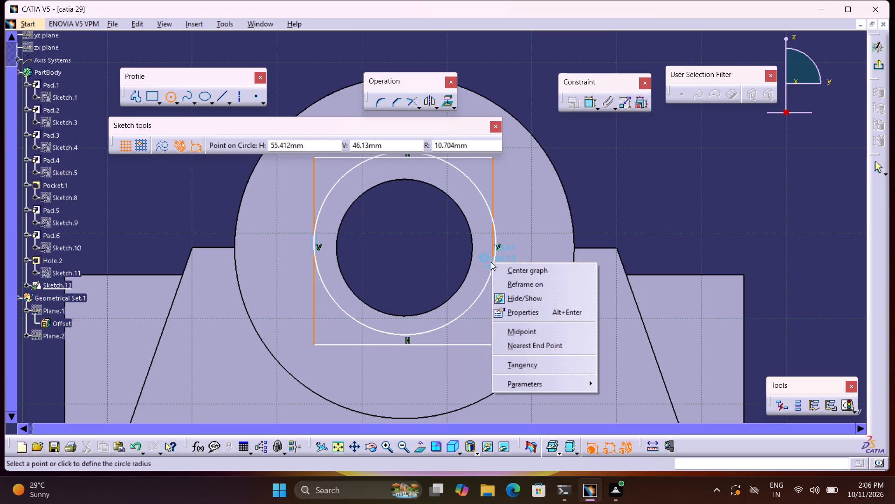
pyautogui.click(501, 270)
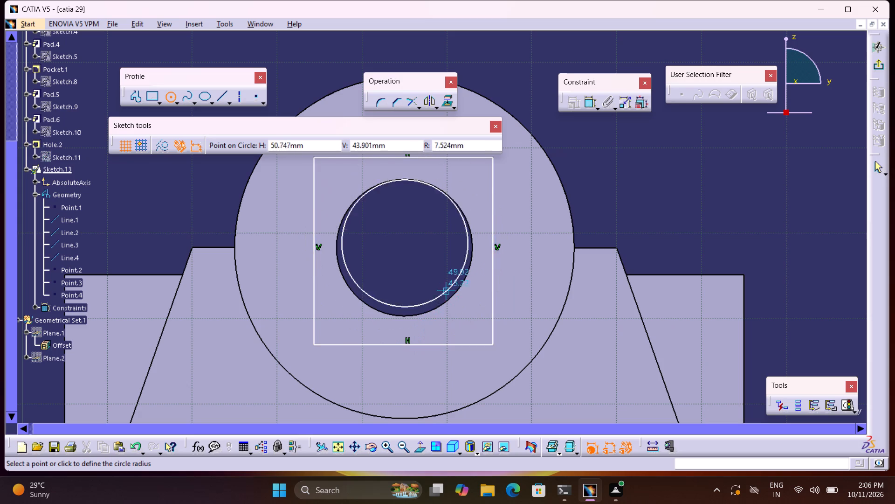
pyautogui.rightClick(493, 270)
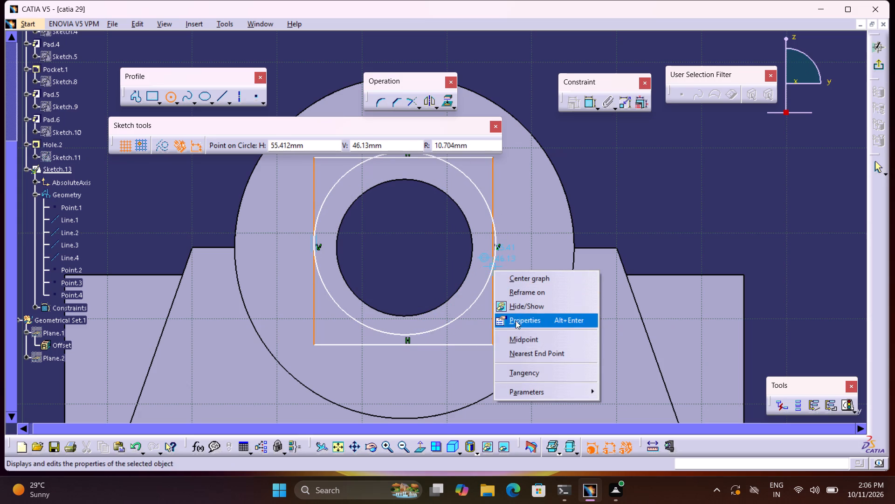
pyautogui.click(522, 371)
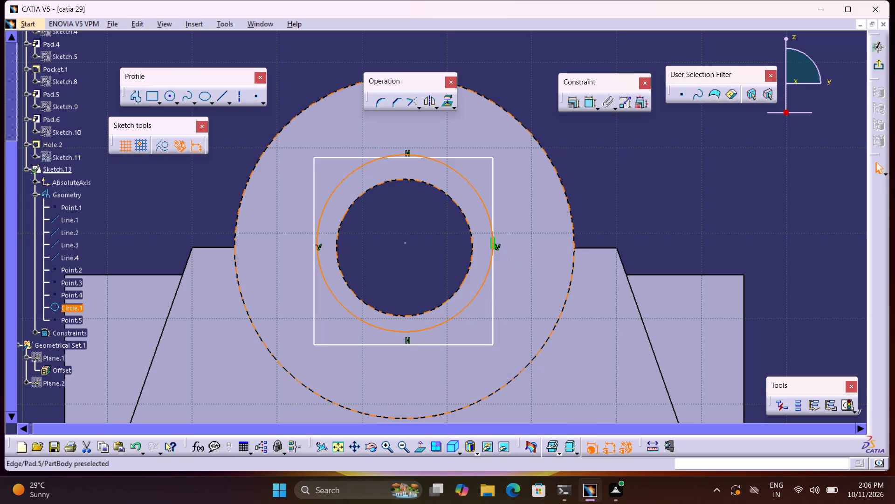
# Reshape the circle and its tangent rectangle side until the circle is about 20 mm in diameter and nearly centred around the hole.
pyautogui.moveTo(433, 327); pyautogui.dragTo(436, 336)
pyautogui.moveTo(435, 335); pyautogui.dragTo(435, 330)
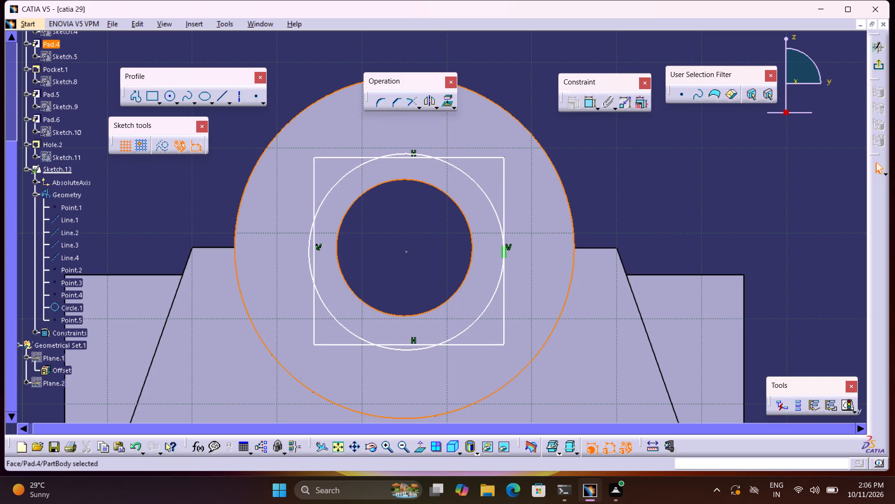
pyautogui.moveTo(435, 330); pyautogui.dragTo(434, 329)
pyautogui.moveTo(441, 342); pyautogui.dragTo(441, 340)
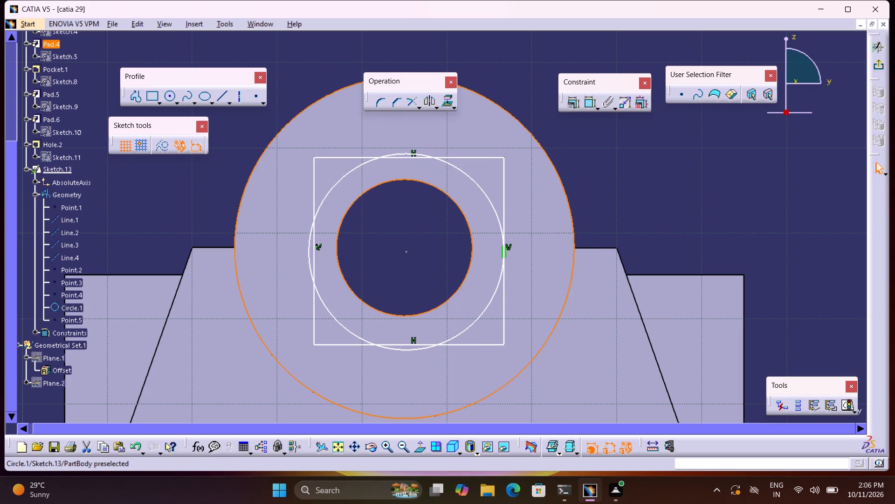
pyautogui.moveTo(441, 340); pyautogui.dragTo(445, 342)
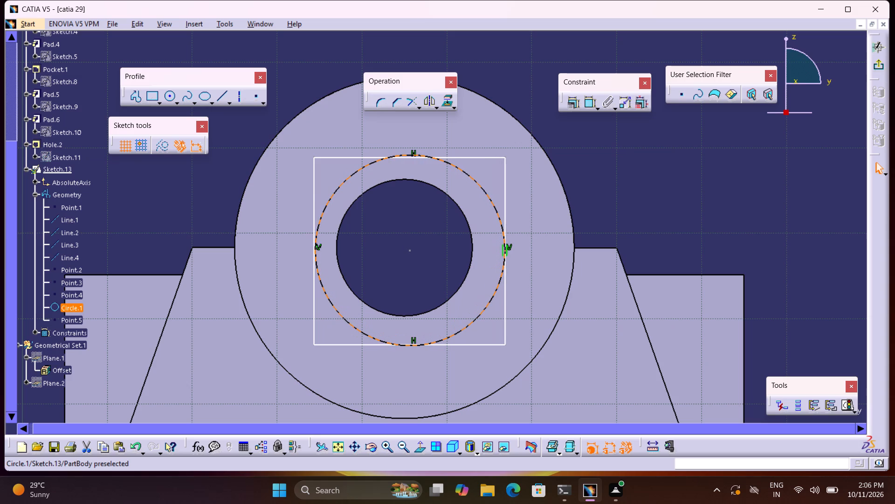
pyautogui.moveTo(445, 342); pyautogui.dragTo(446, 341)
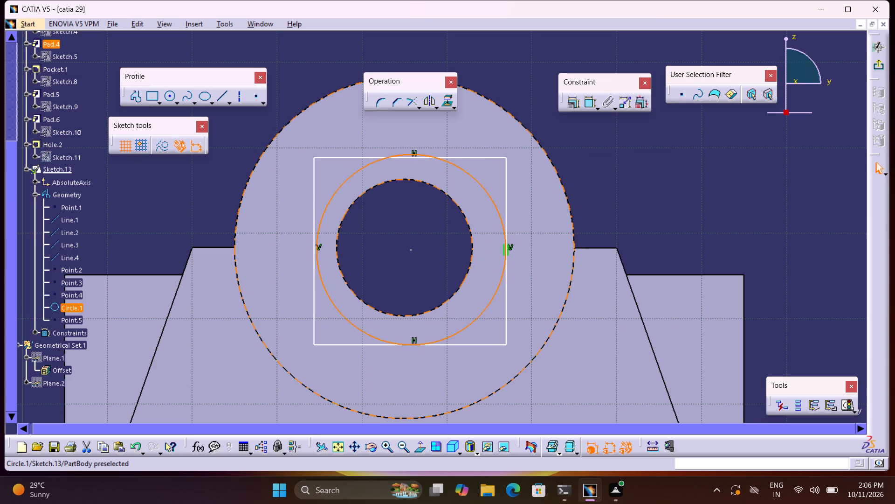
pyautogui.moveTo(422, 154); pyautogui.dragTo(422, 160)
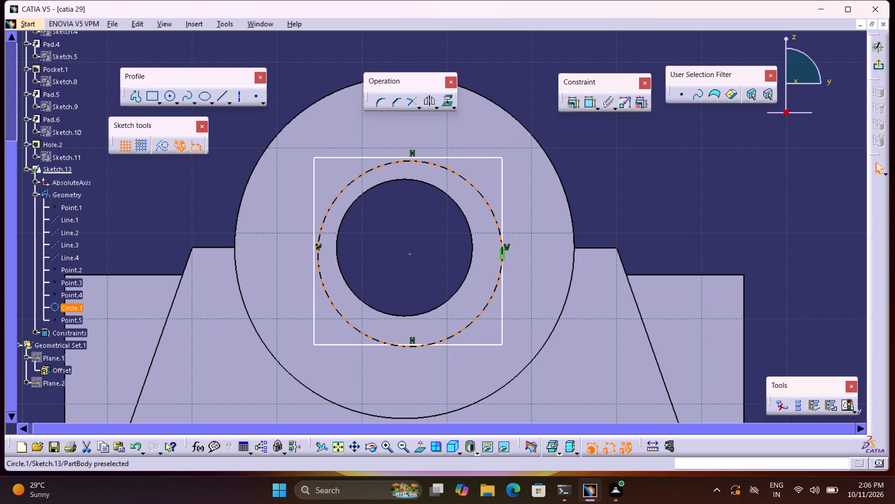
pyautogui.moveTo(422, 160); pyautogui.dragTo(421, 158)
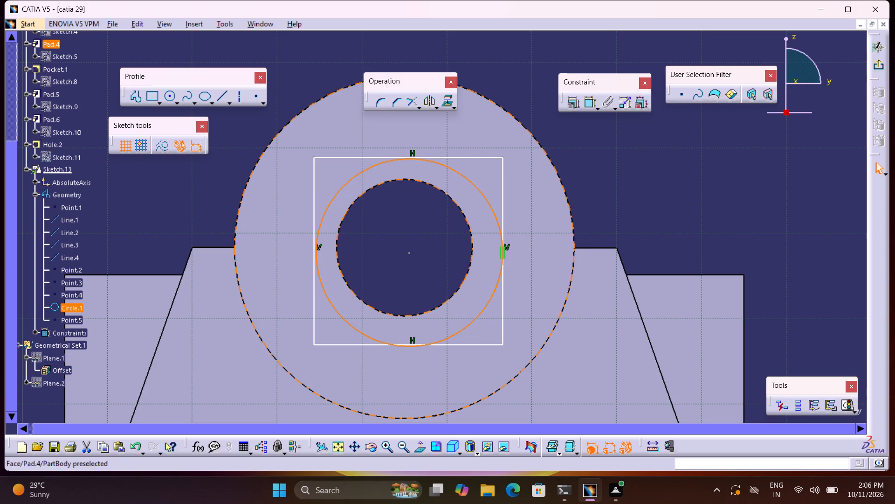
pyautogui.doubleClick(639, 195)
pyautogui.moveTo(705, 181); pyautogui.dragTo(697, 176, button='middle')
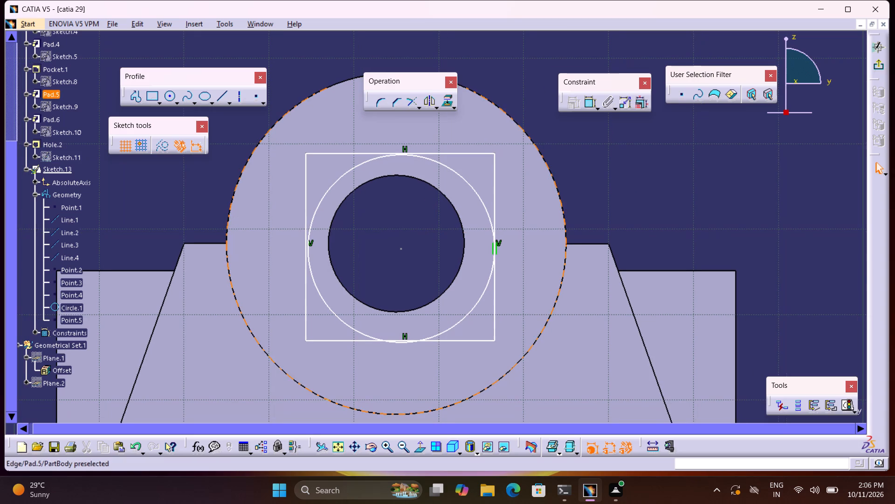
pyautogui.moveTo(495, 271); pyautogui.dragTo(488, 270)
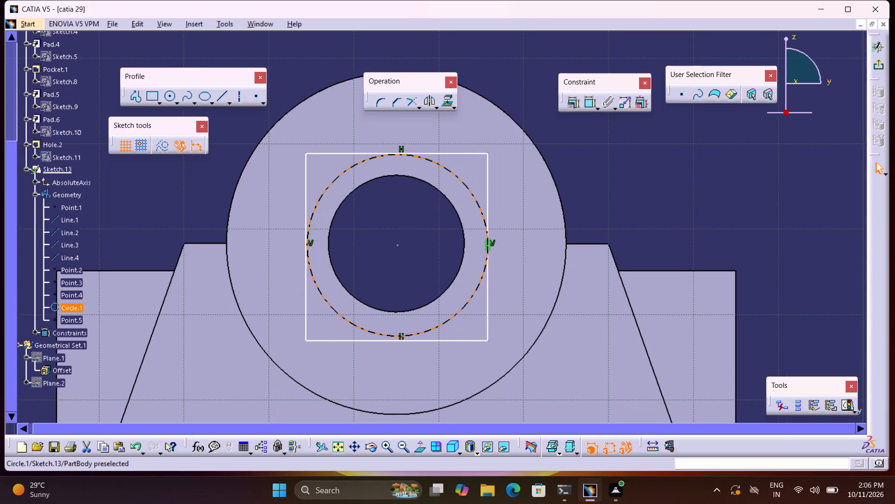
pyautogui.moveTo(488, 270); pyautogui.dragTo(483, 269)
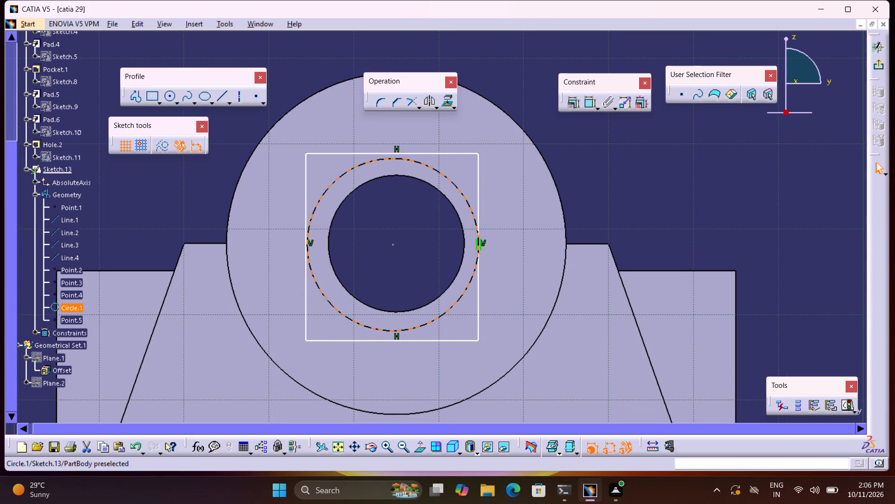
pyautogui.moveTo(483, 269); pyautogui.dragTo(483, 269)
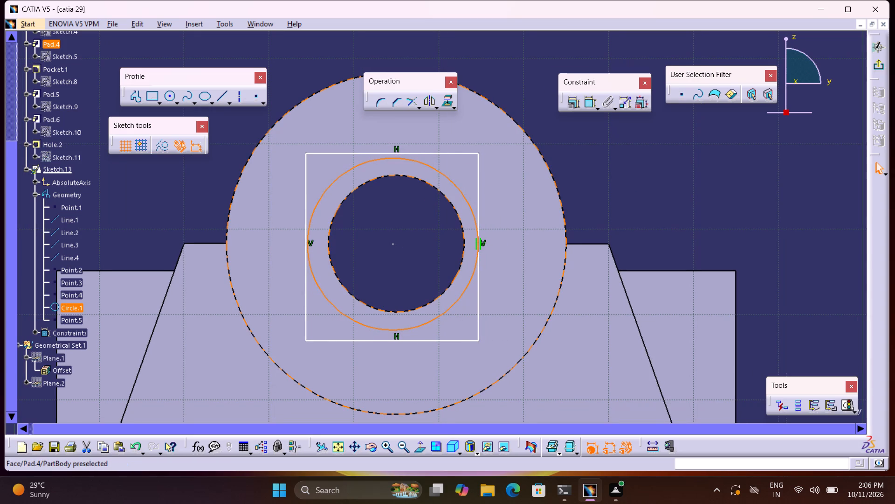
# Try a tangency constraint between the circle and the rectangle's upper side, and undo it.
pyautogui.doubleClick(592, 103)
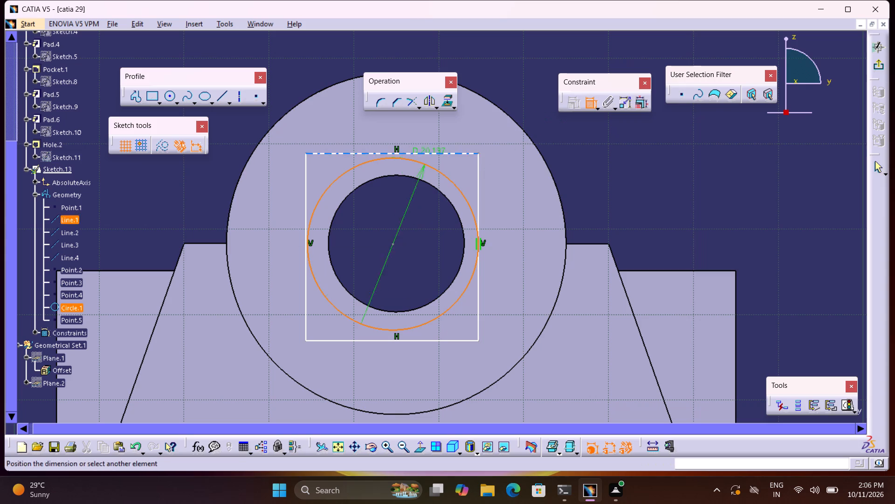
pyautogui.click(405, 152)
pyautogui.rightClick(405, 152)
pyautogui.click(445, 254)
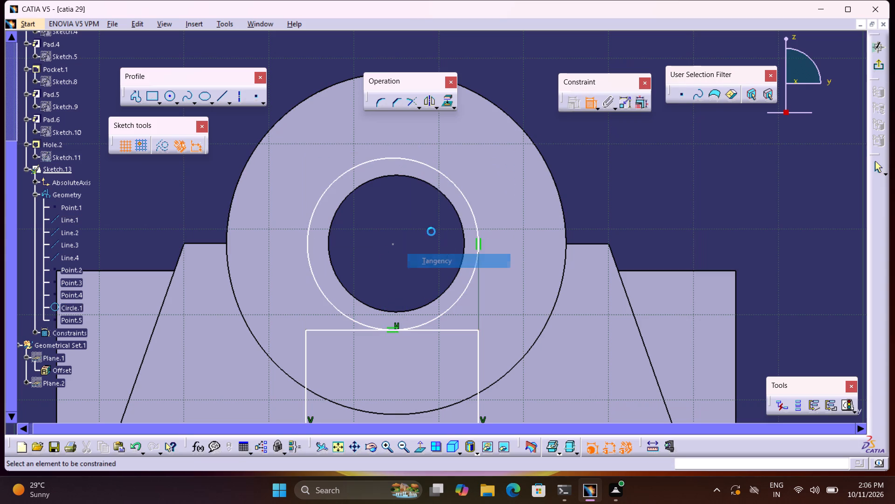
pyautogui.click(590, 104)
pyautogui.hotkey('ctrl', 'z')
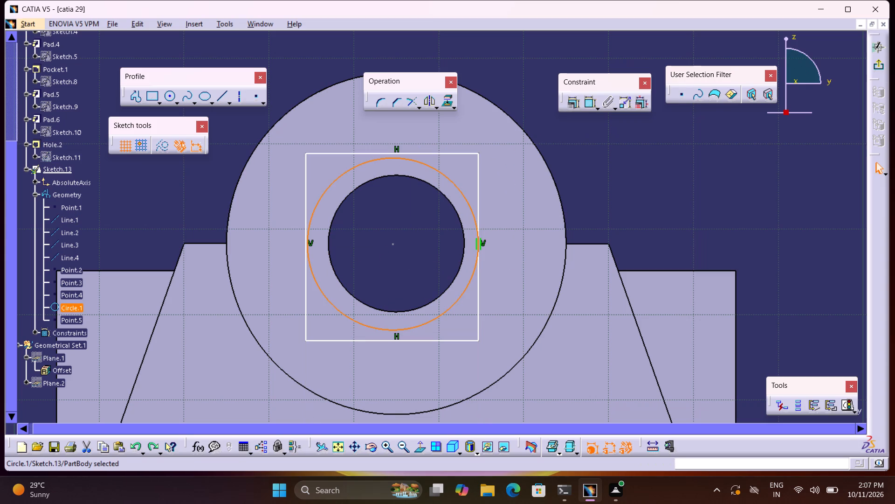
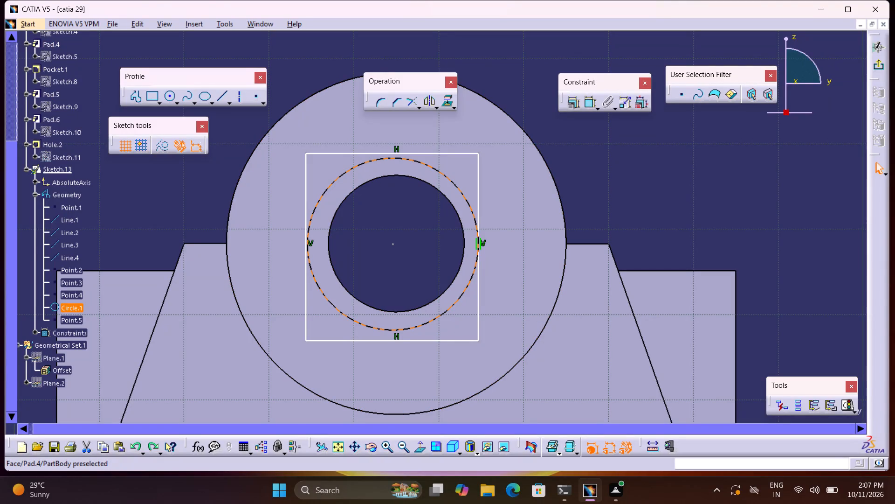
# Make the sketched circle around the bore tangent to the rectangle's bottom and top lines.
pyautogui.click(586, 106)
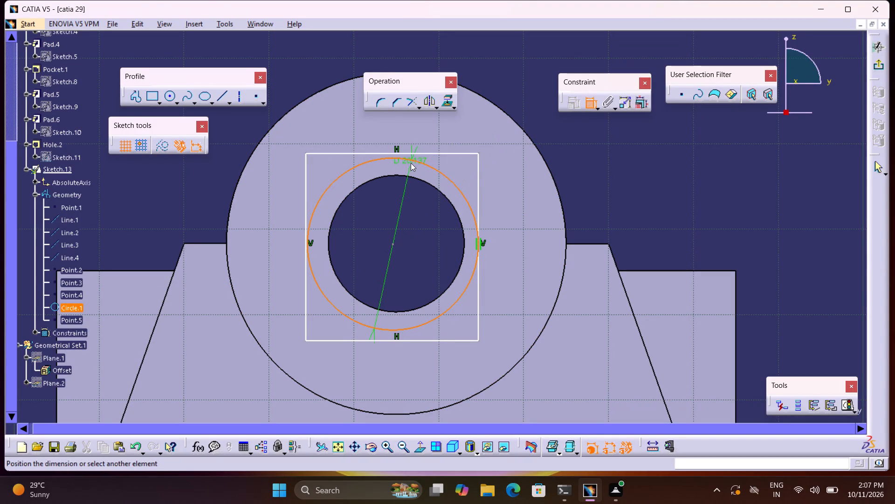
pyautogui.click(442, 342)
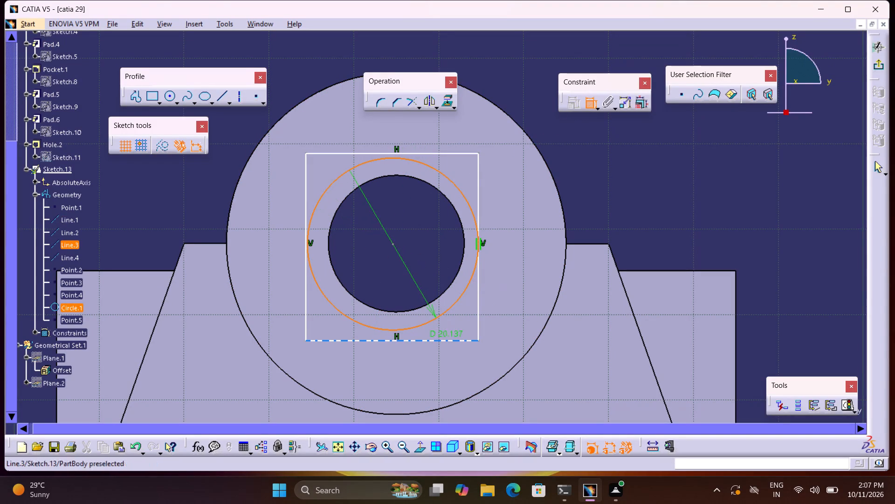
pyautogui.rightClick(441, 342)
pyautogui.click(494, 449)
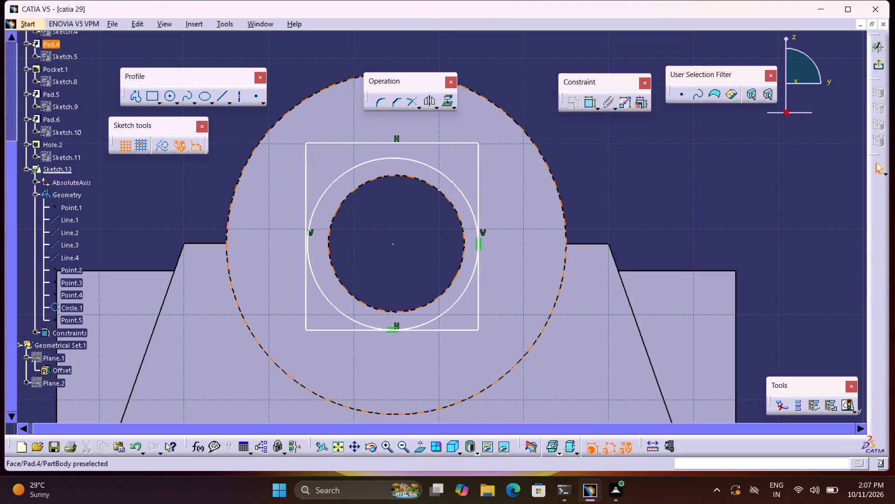
pyautogui.doubleClick(592, 102)
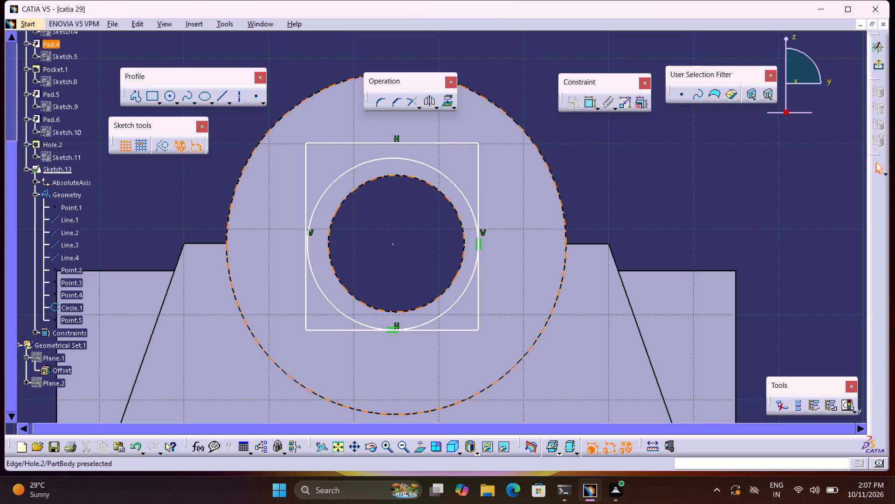
pyautogui.click(399, 159)
pyautogui.click(395, 143)
pyautogui.rightClick(395, 143)
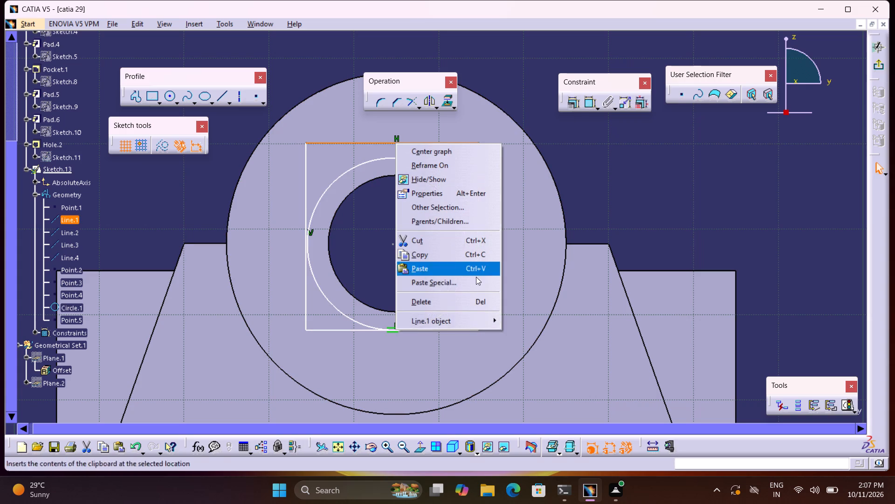
pyautogui.click(648, 179)
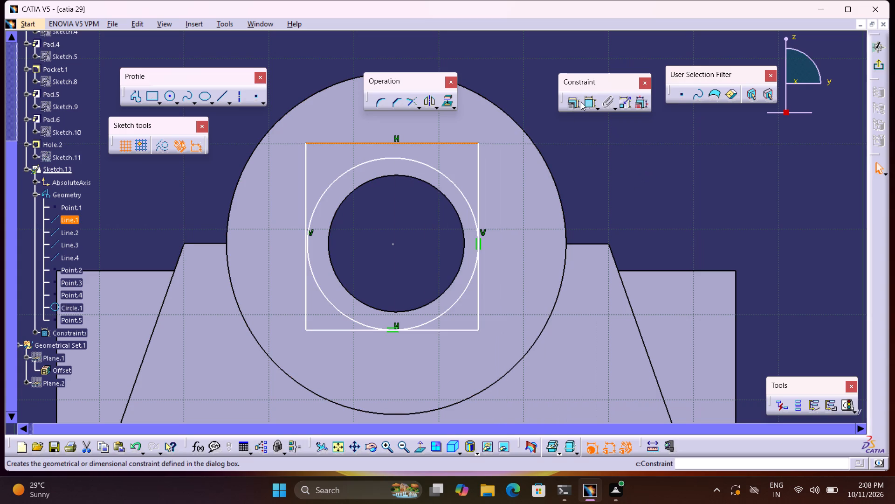
pyautogui.doubleClick(587, 104)
pyautogui.click(428, 163)
pyautogui.rightClick(428, 163)
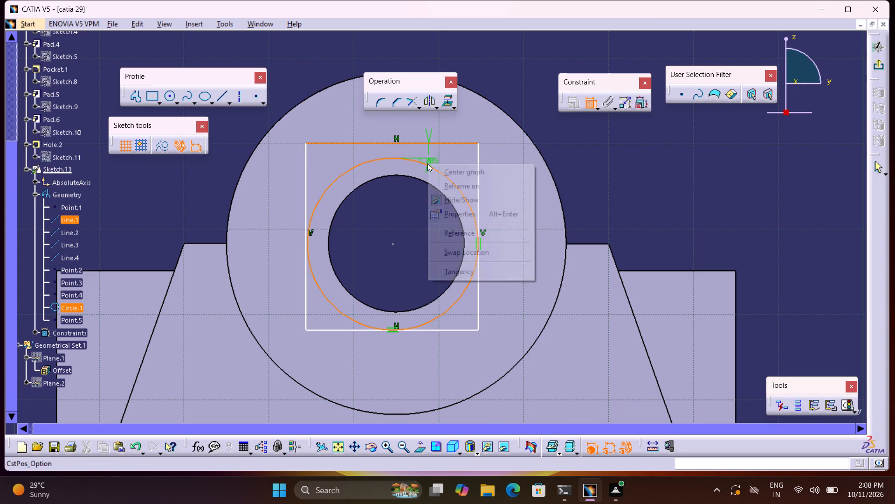
pyautogui.click(489, 278)
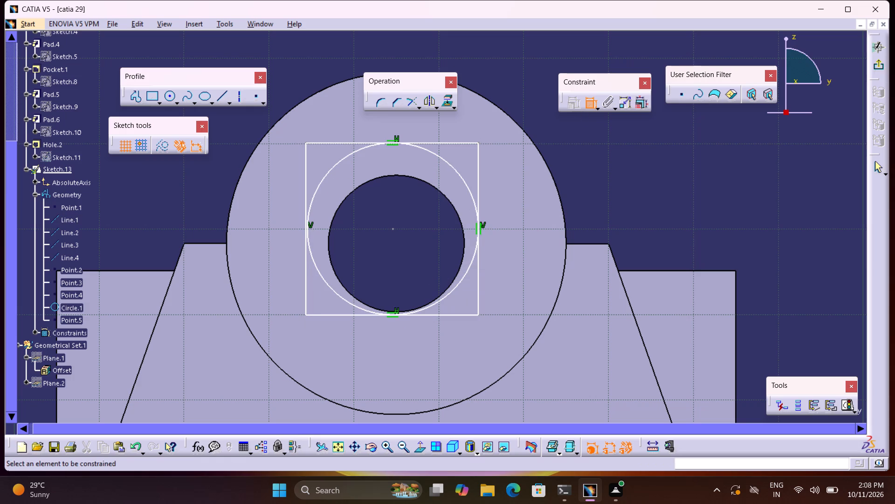
# Make the circle tangent to the rectangle's left vertical line.
pyautogui.click(306, 196)
pyautogui.click(313, 203)
pyautogui.rightClick(313, 203)
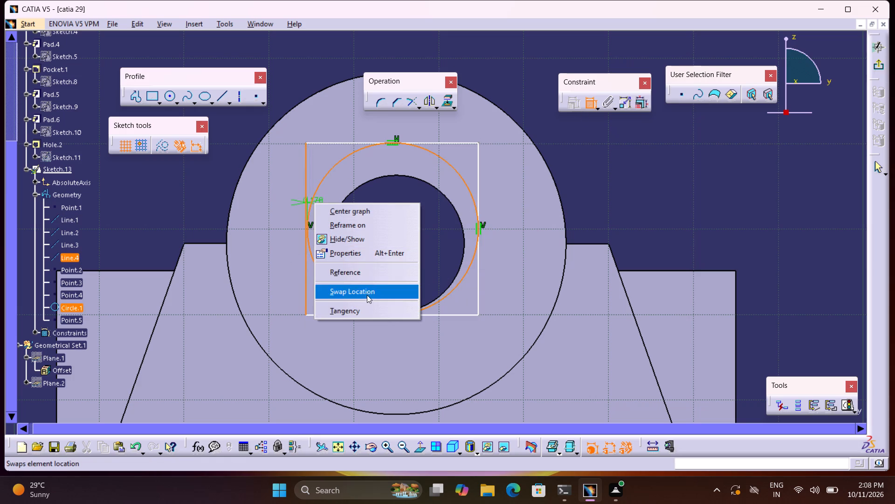
pyautogui.click(372, 308)
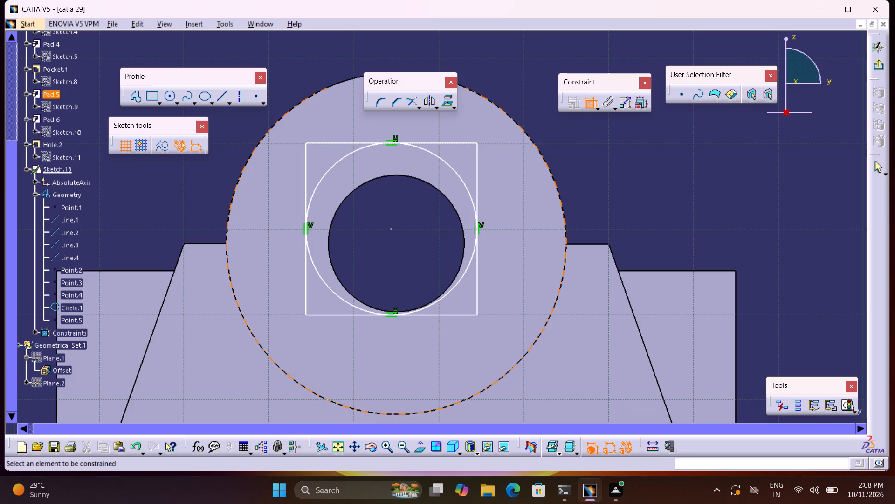
# Dimension the rectangle's right vertical line and set its length to 20 mm.
pyautogui.click(478, 189)
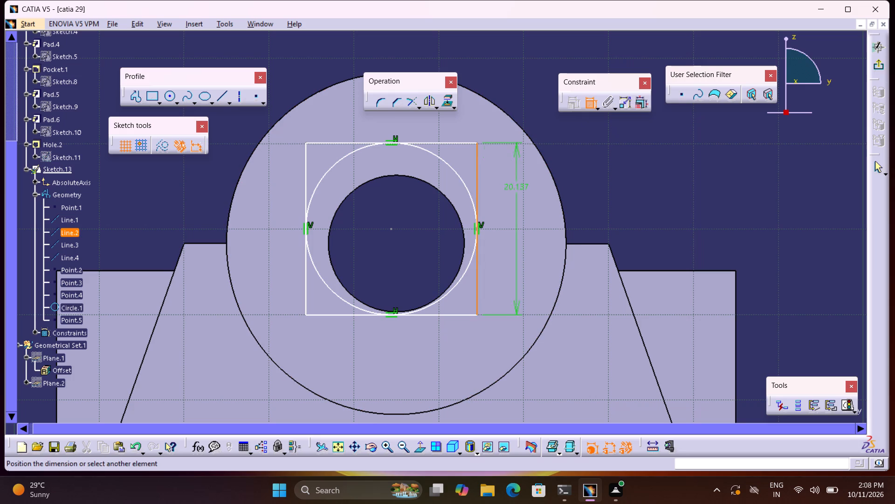
pyautogui.click(593, 199)
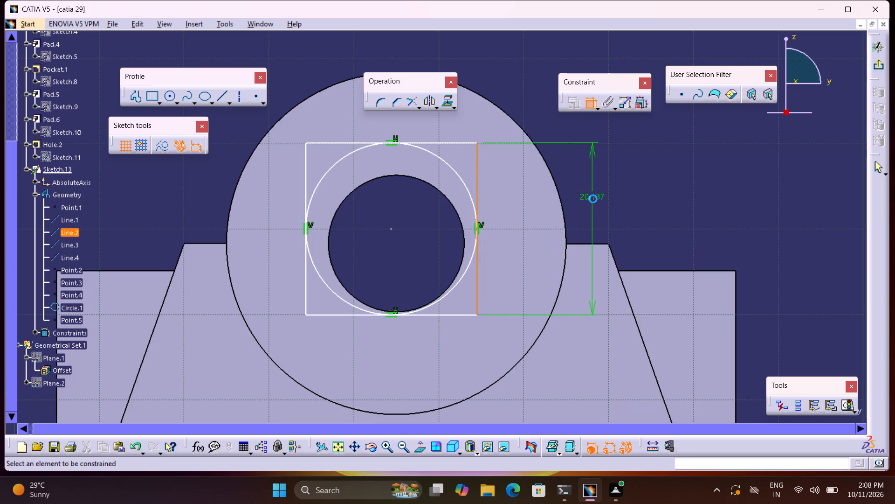
pyautogui.doubleClick(593, 198)
pyautogui.write('20')
pyautogui.press('Return')
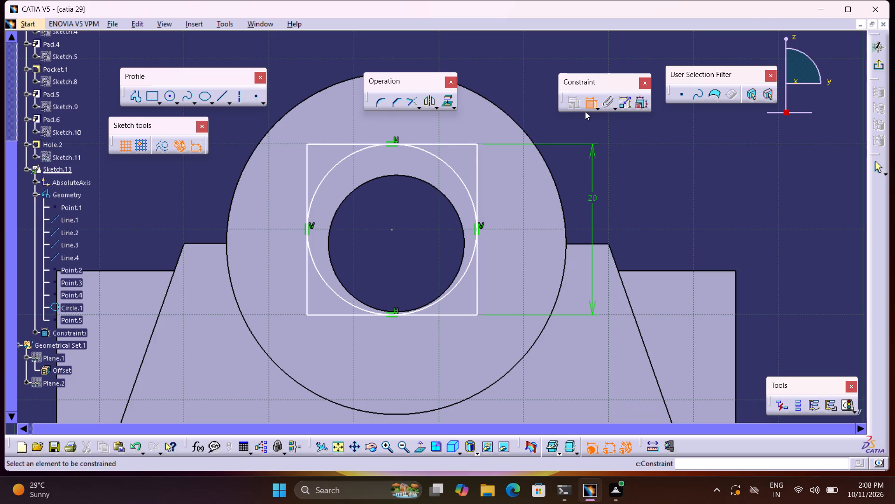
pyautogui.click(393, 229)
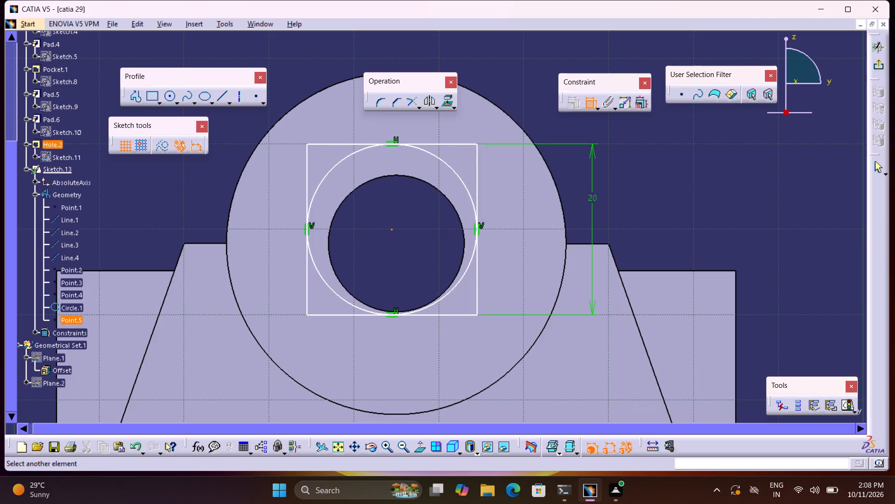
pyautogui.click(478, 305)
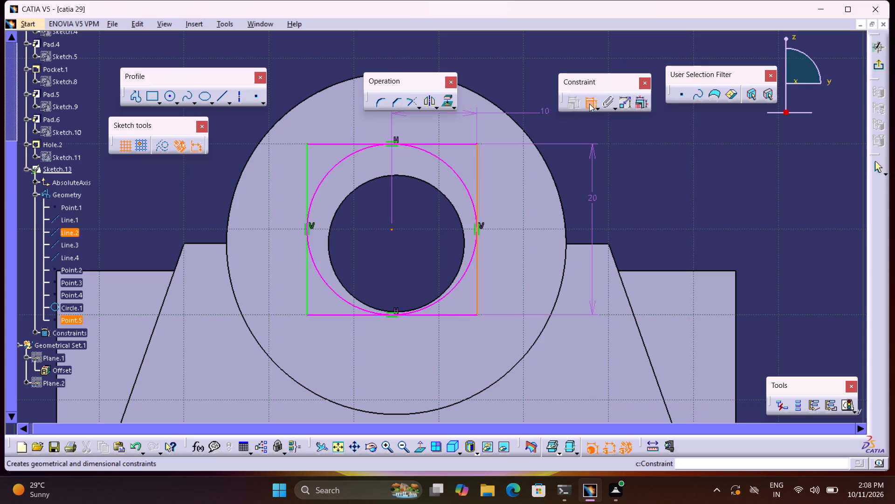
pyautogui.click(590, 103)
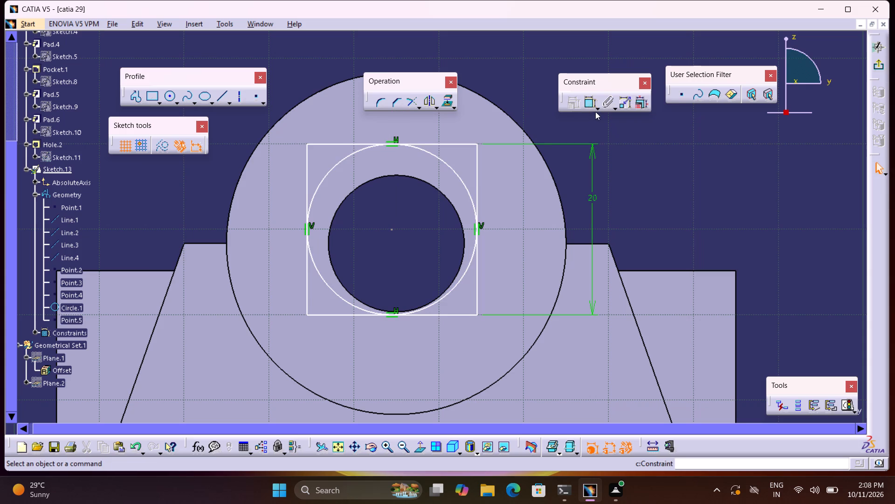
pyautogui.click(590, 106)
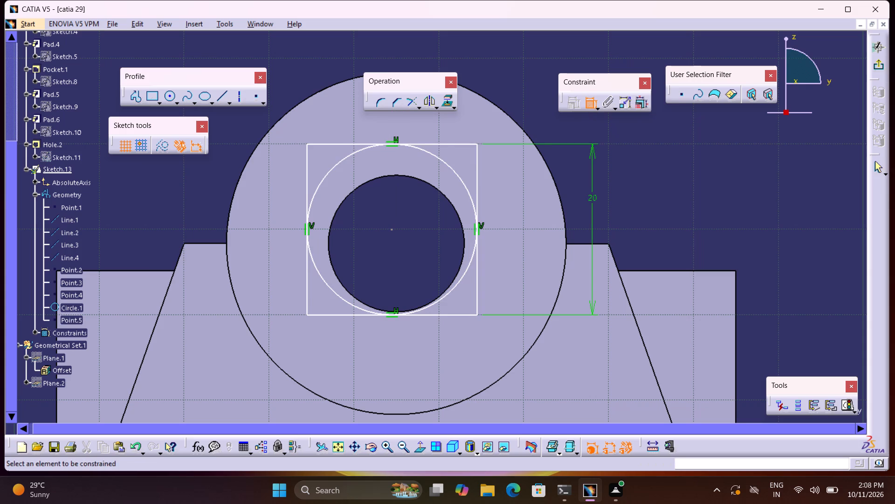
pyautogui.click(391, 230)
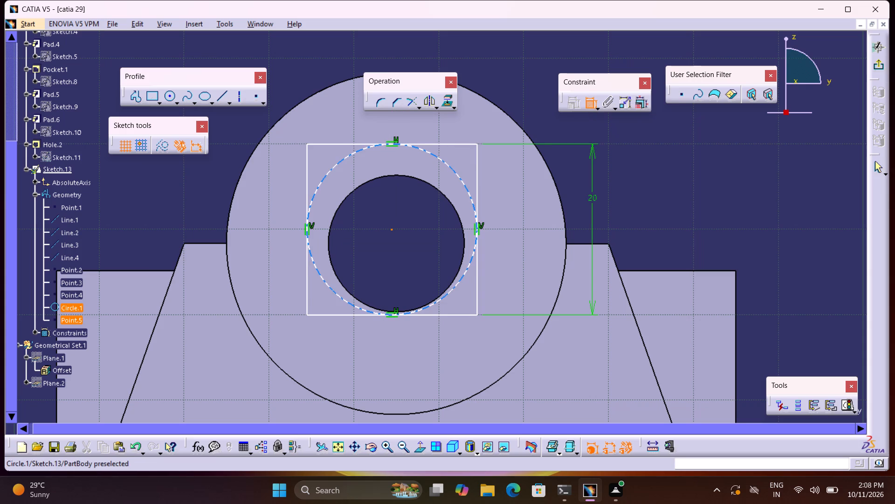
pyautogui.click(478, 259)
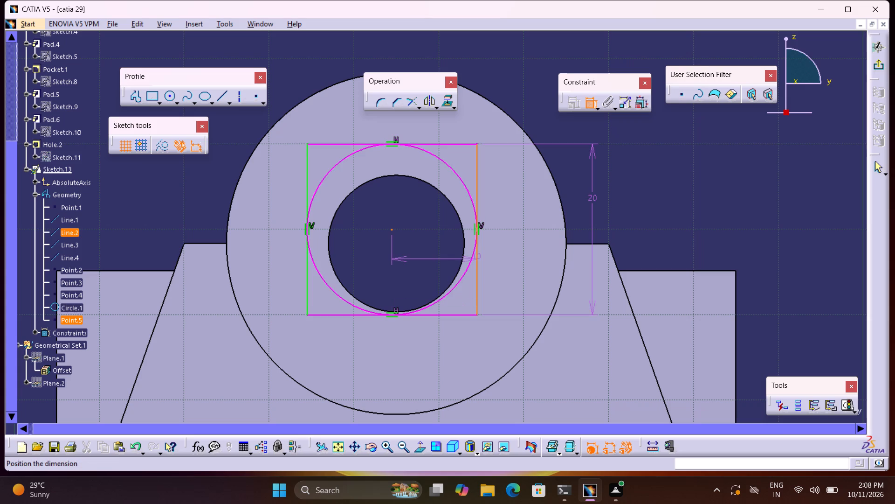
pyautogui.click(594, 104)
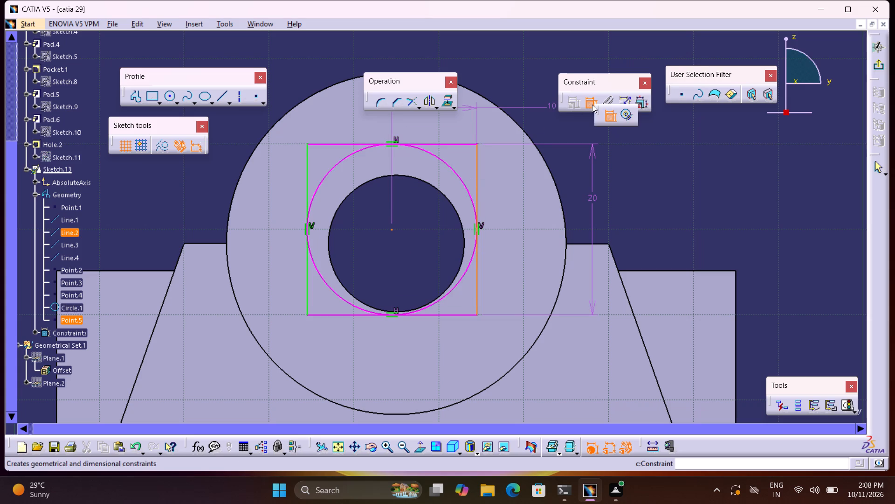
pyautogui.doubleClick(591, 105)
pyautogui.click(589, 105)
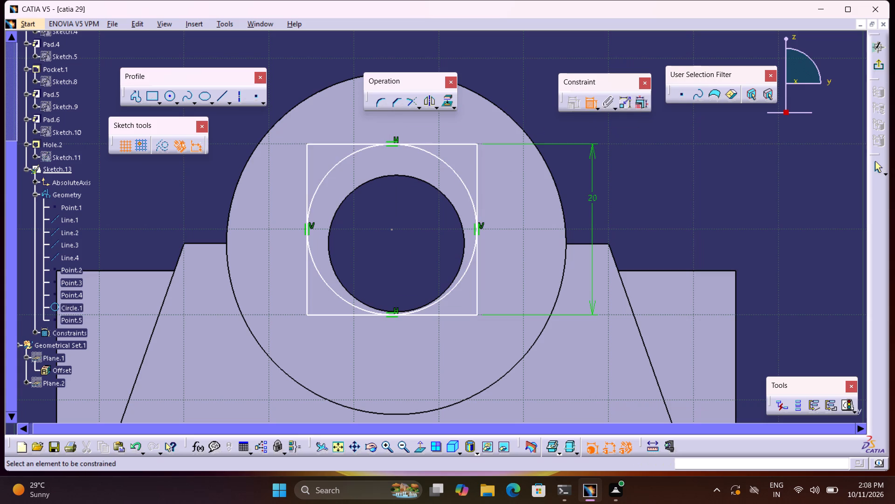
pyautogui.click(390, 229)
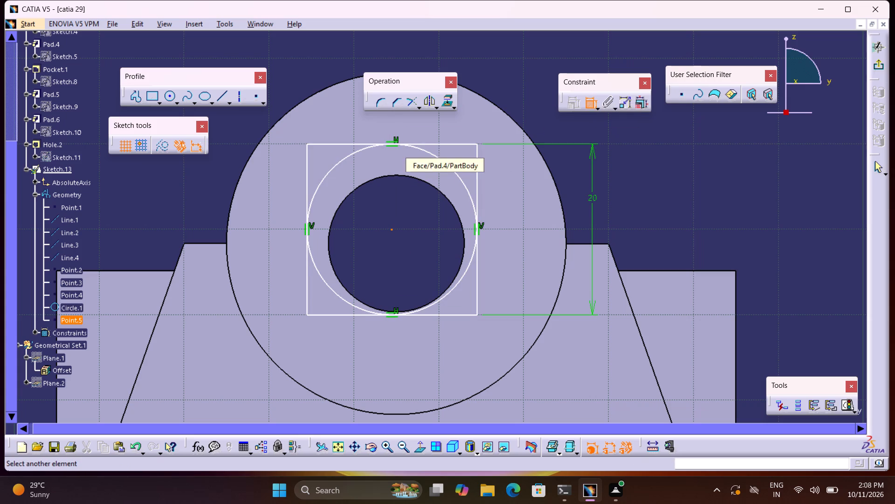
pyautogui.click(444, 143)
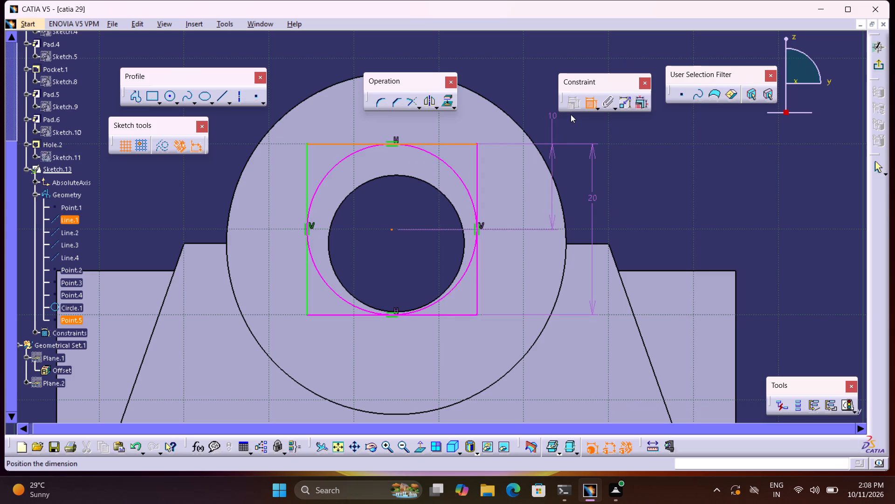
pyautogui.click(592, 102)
# Move the circle with its enclosing square down until both are roughly centred on the bore, and exit the sketch.
pyautogui.moveTo(475, 212); pyautogui.dragTo(476, 212)
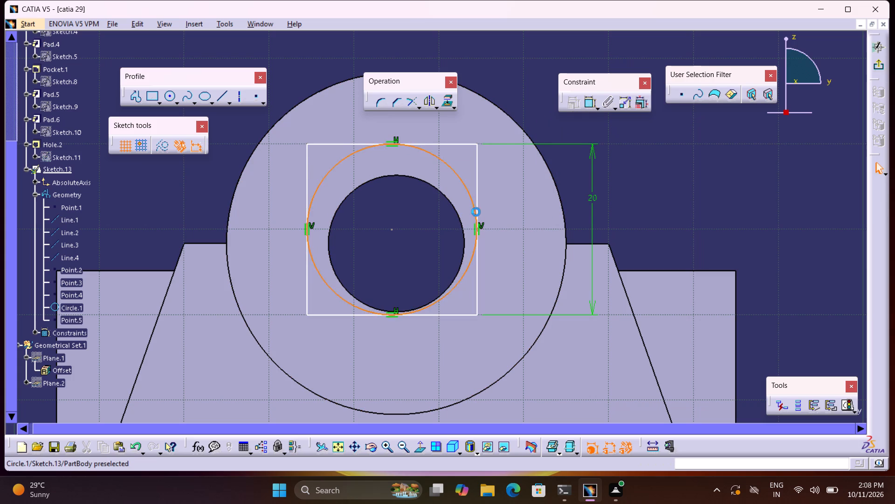
pyautogui.moveTo(476, 212); pyautogui.dragTo(478, 230)
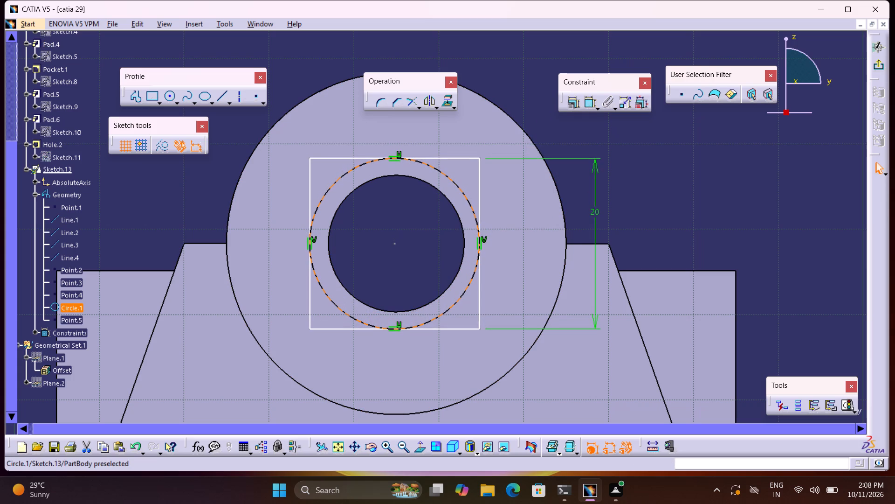
pyautogui.moveTo(478, 230); pyautogui.dragTo(479, 231)
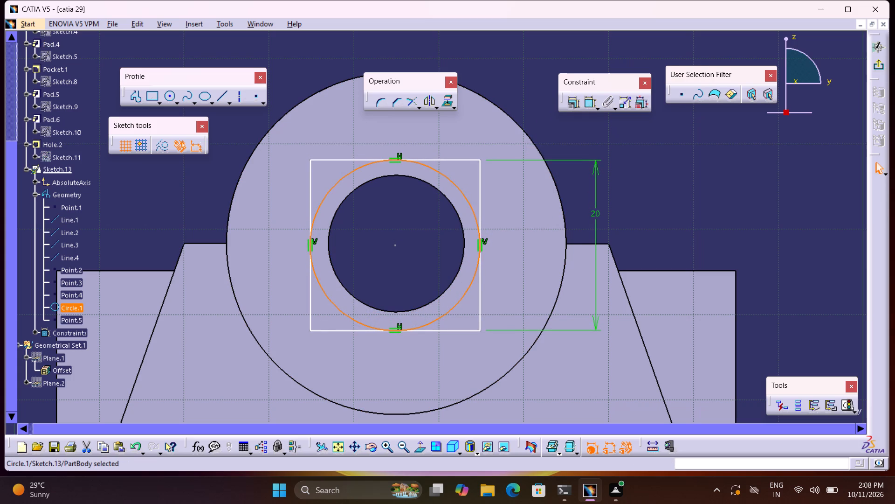
pyautogui.doubleClick(718, 168)
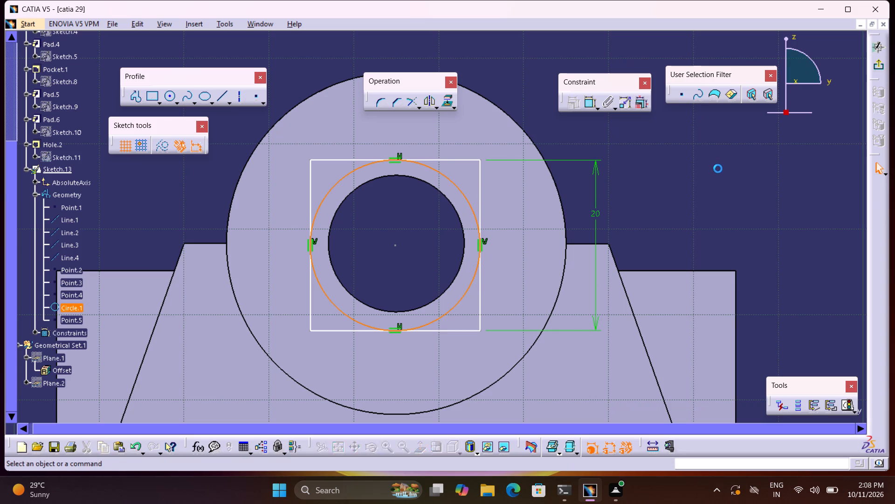
pyautogui.click(888, 69)
pyautogui.click(881, 68)
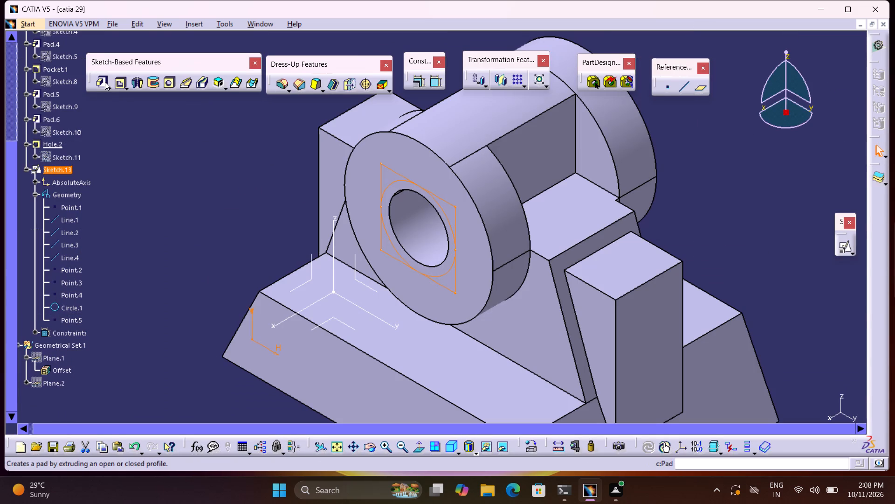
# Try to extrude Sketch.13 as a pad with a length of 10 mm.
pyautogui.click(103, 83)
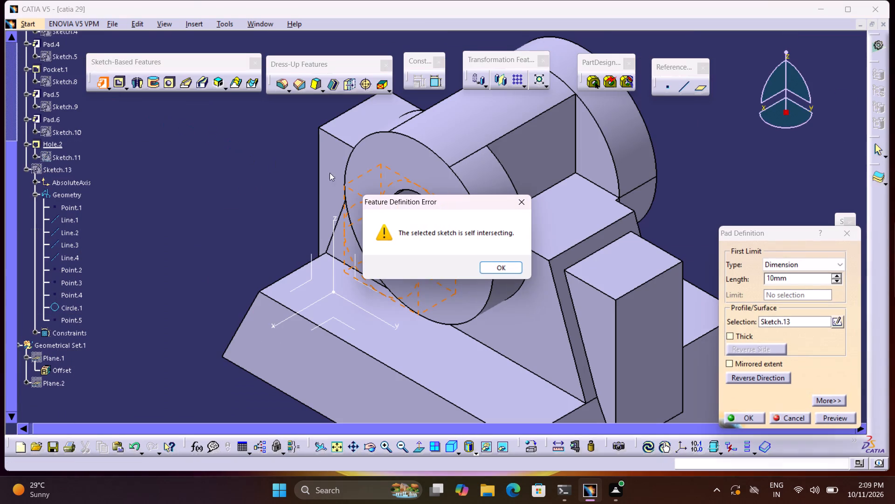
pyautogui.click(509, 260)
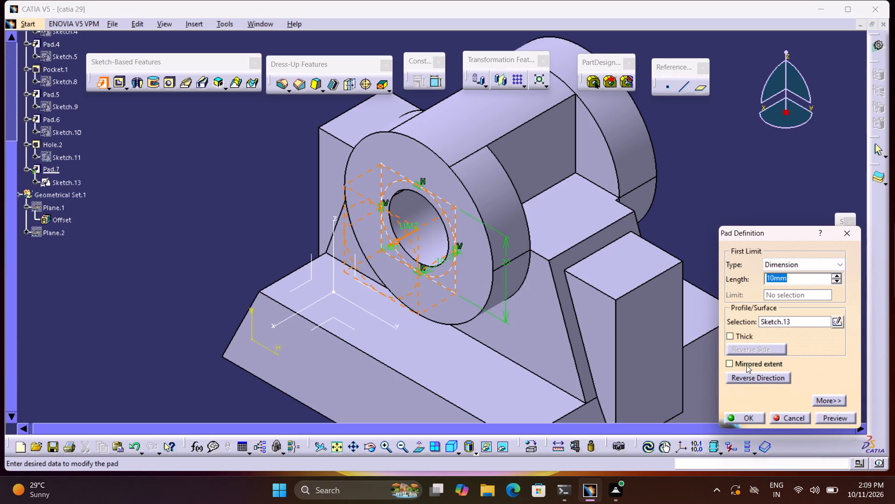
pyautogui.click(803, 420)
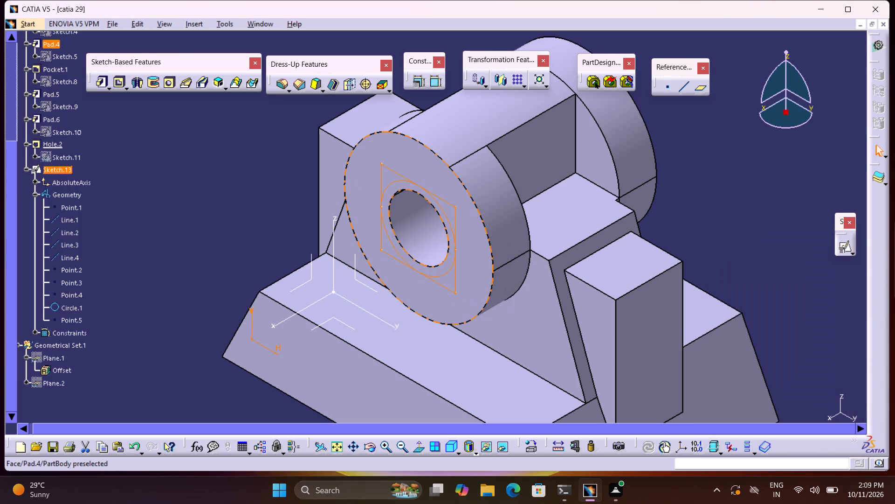
# Reopen Sketch.13 and reposition the circle's centre point so that the circle and square sit centred on the bore.
pyautogui.doubleClick(381, 206)
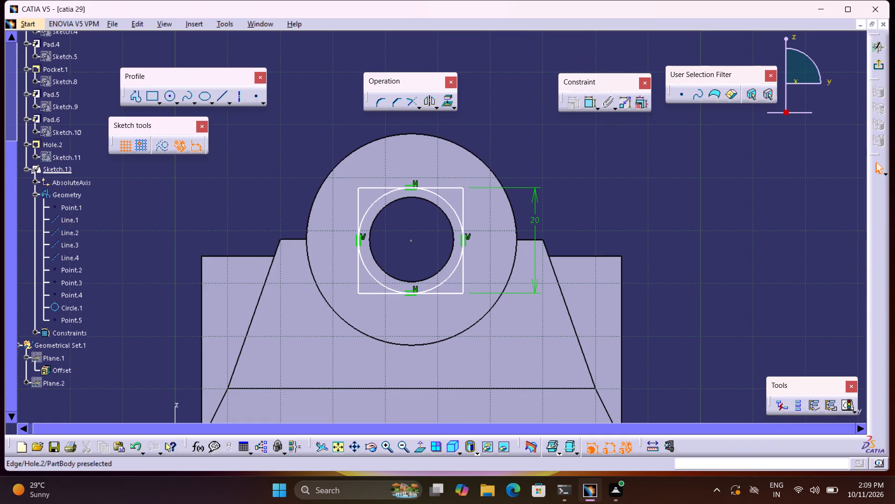
pyautogui.moveTo(411, 239); pyautogui.dragTo(410, 224)
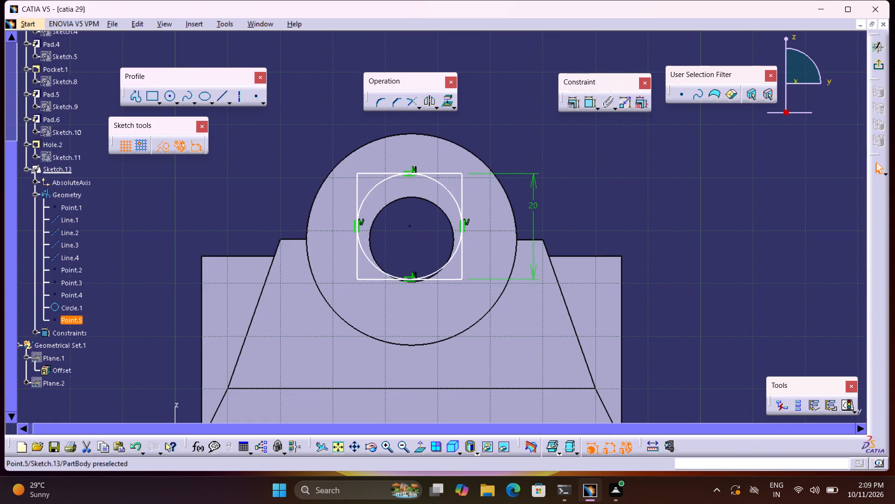
pyautogui.moveTo(410, 224); pyautogui.dragTo(413, 210)
pyautogui.click(413, 196)
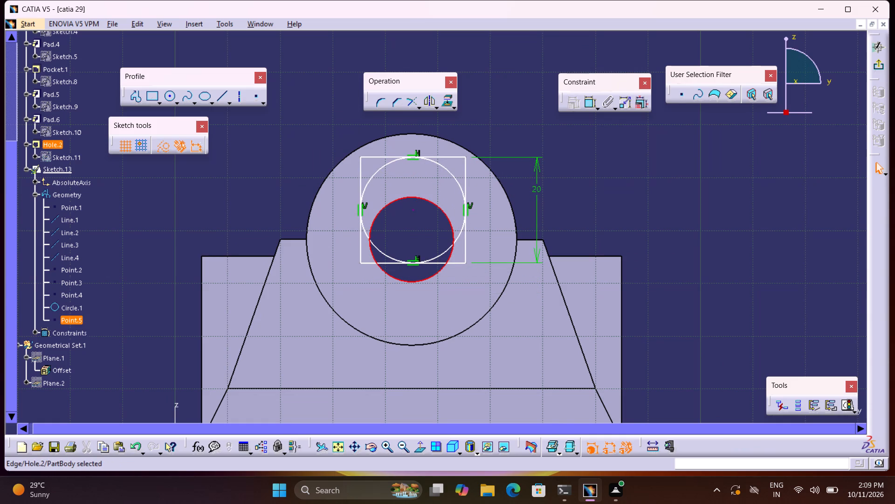
pyautogui.moveTo(413, 208); pyautogui.dragTo(410, 238)
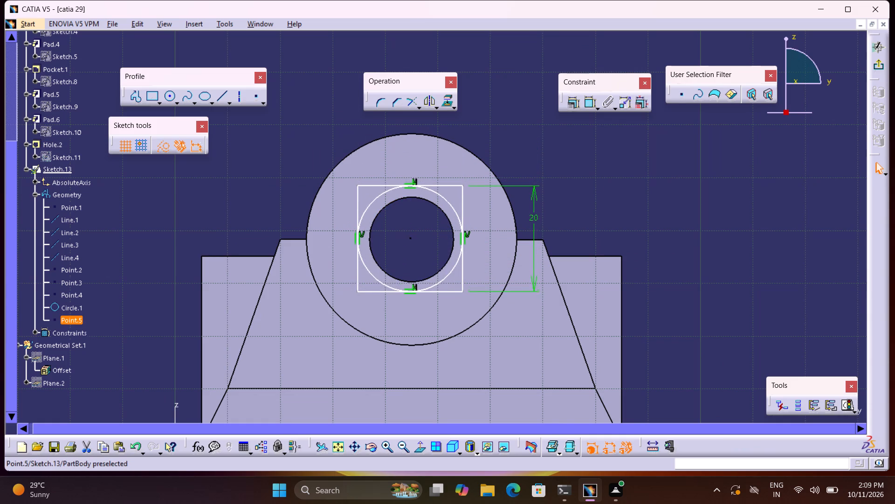
pyautogui.moveTo(410, 238); pyautogui.dragTo(409, 242)
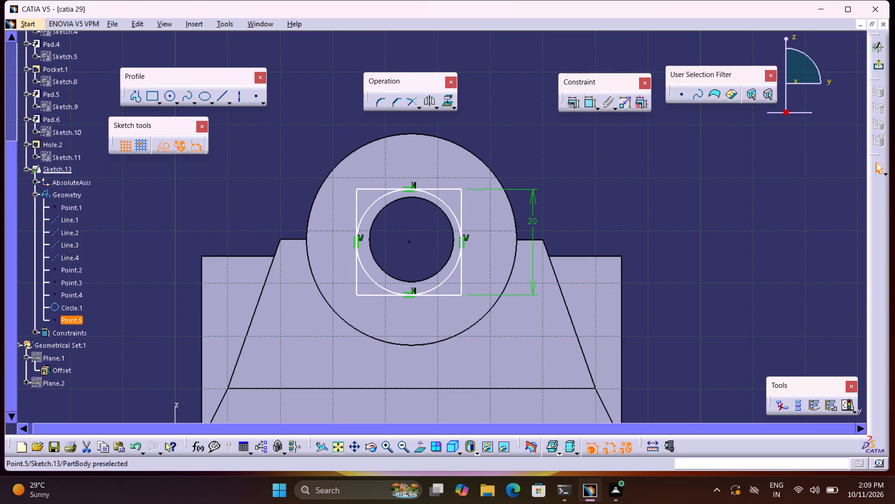
pyautogui.moveTo(409, 242); pyautogui.dragTo(410, 240)
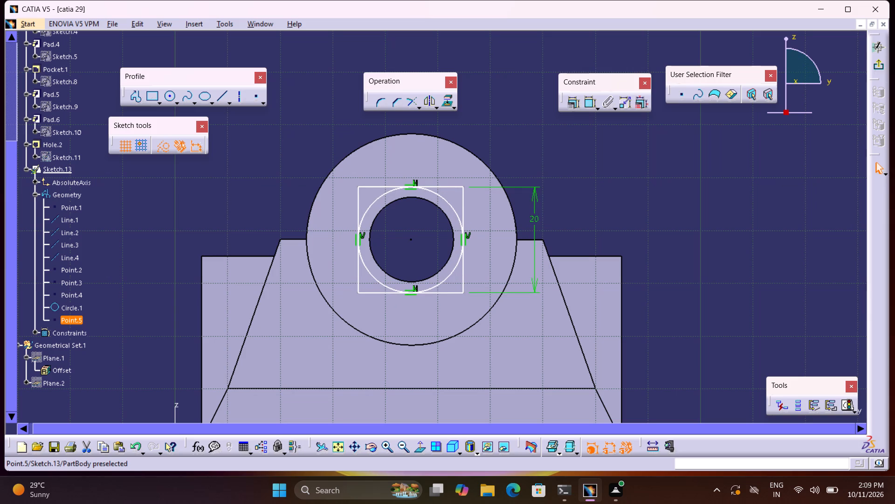
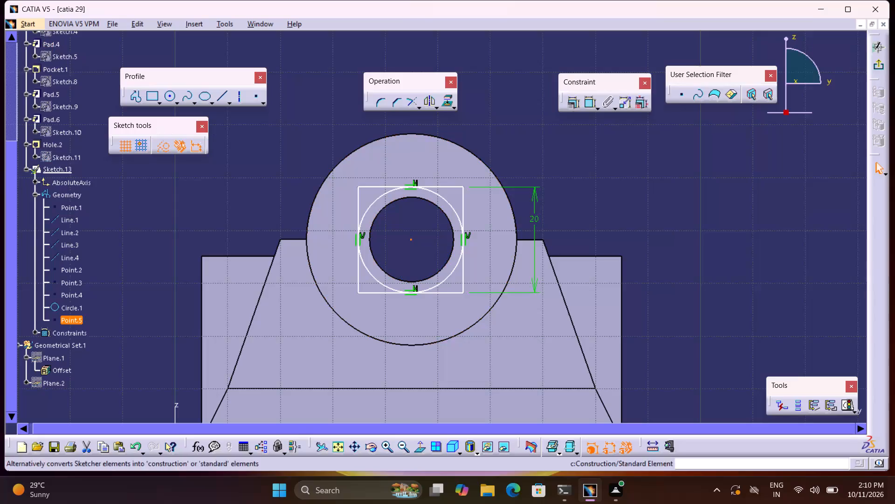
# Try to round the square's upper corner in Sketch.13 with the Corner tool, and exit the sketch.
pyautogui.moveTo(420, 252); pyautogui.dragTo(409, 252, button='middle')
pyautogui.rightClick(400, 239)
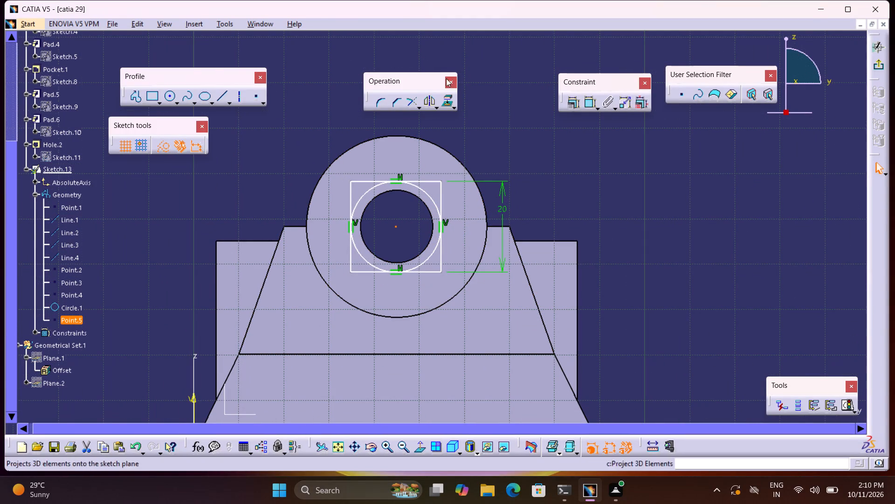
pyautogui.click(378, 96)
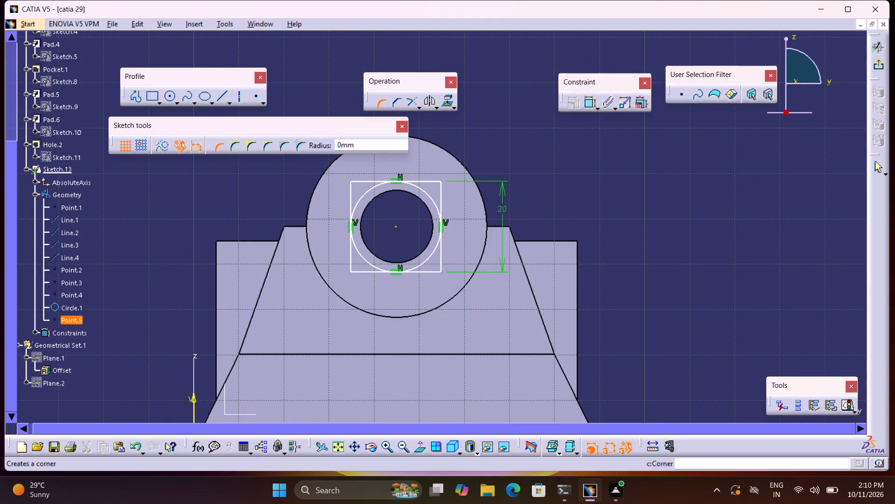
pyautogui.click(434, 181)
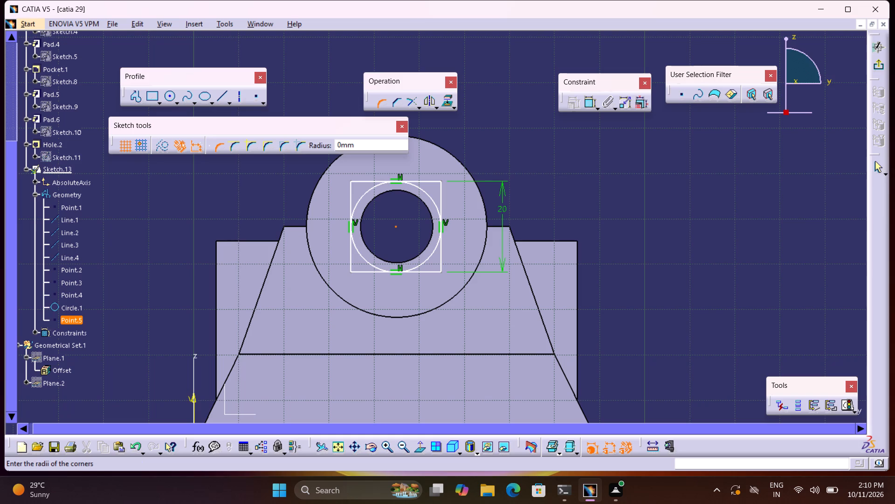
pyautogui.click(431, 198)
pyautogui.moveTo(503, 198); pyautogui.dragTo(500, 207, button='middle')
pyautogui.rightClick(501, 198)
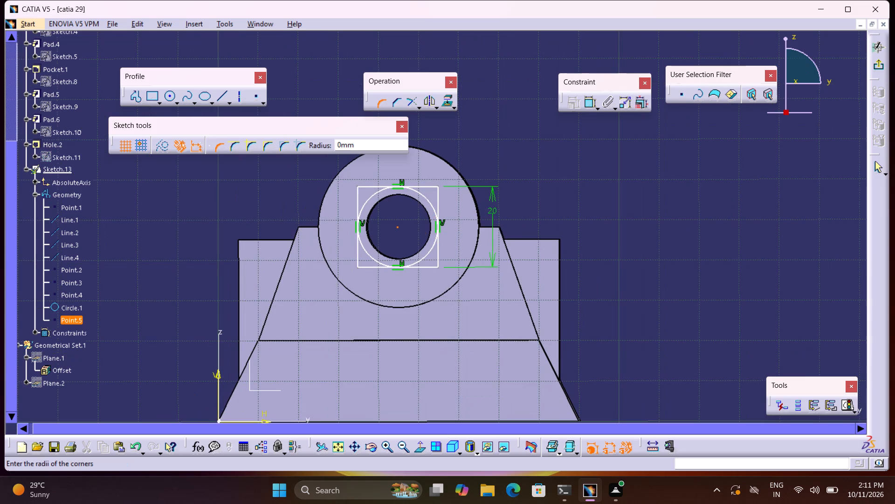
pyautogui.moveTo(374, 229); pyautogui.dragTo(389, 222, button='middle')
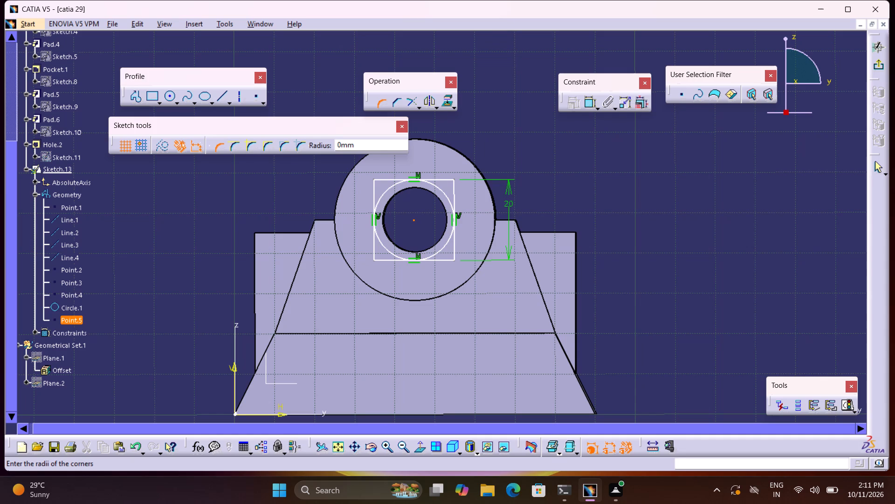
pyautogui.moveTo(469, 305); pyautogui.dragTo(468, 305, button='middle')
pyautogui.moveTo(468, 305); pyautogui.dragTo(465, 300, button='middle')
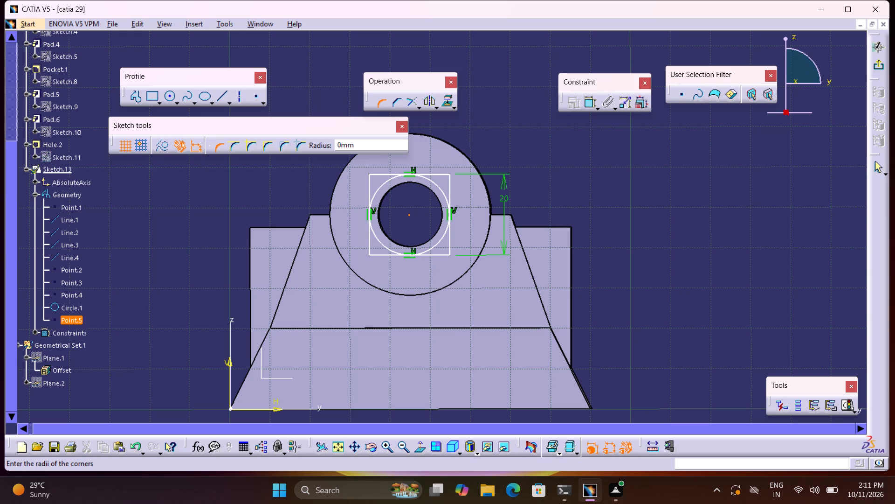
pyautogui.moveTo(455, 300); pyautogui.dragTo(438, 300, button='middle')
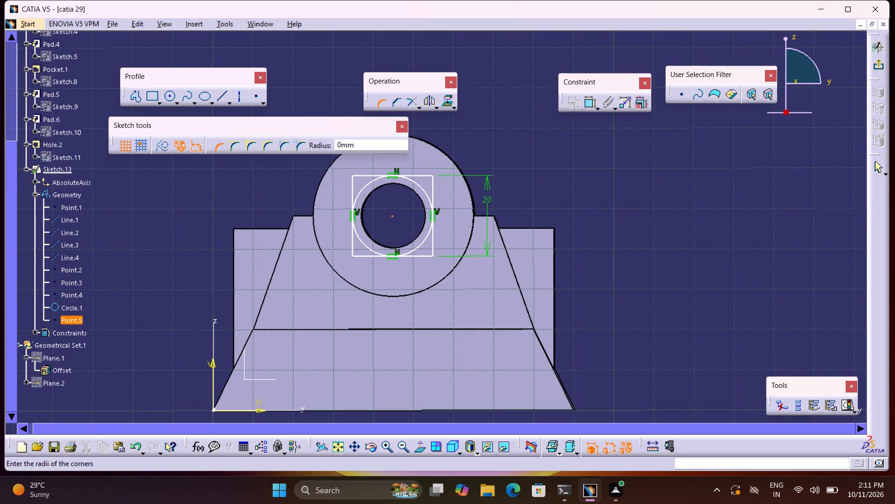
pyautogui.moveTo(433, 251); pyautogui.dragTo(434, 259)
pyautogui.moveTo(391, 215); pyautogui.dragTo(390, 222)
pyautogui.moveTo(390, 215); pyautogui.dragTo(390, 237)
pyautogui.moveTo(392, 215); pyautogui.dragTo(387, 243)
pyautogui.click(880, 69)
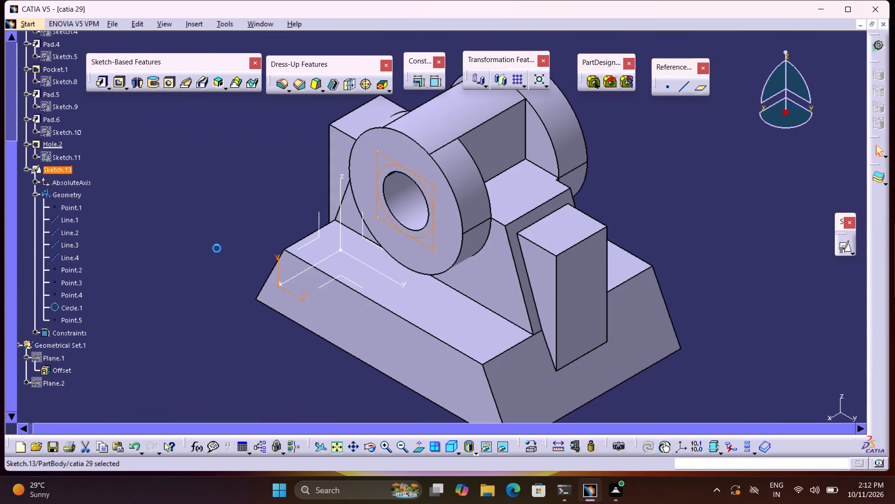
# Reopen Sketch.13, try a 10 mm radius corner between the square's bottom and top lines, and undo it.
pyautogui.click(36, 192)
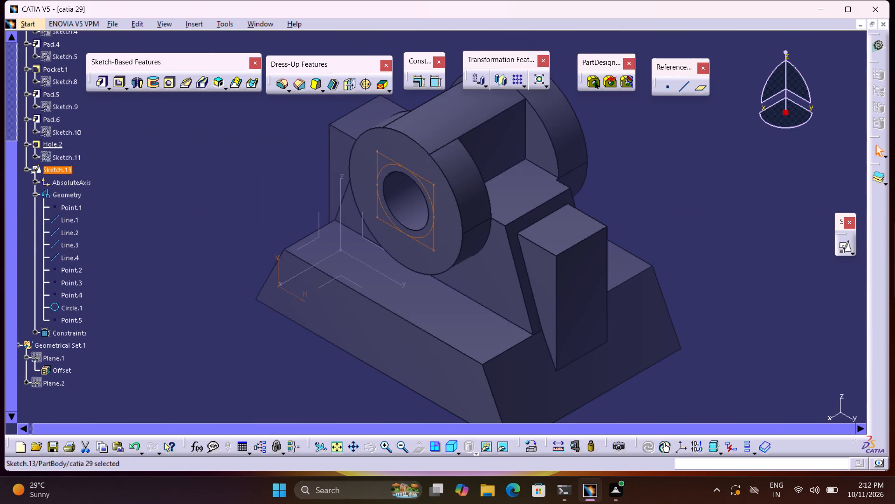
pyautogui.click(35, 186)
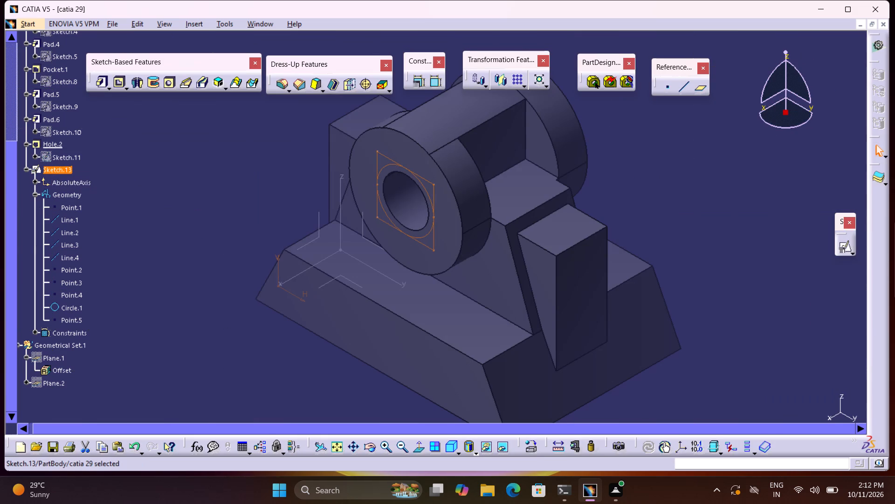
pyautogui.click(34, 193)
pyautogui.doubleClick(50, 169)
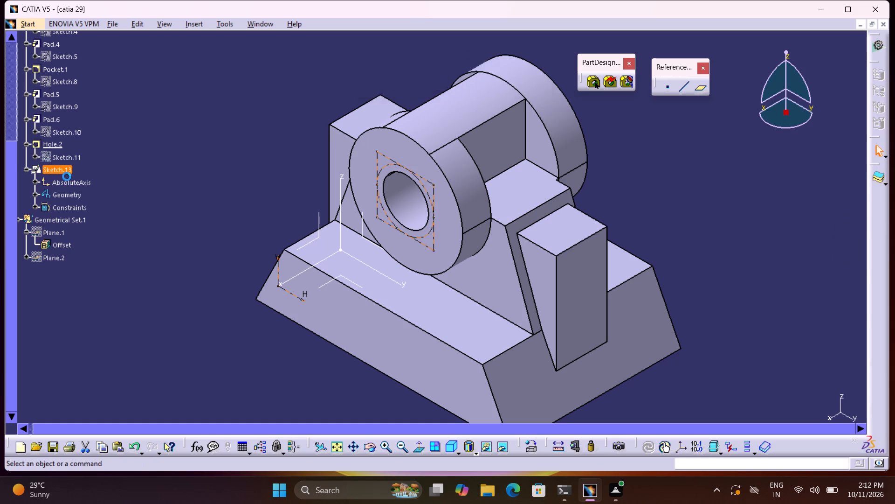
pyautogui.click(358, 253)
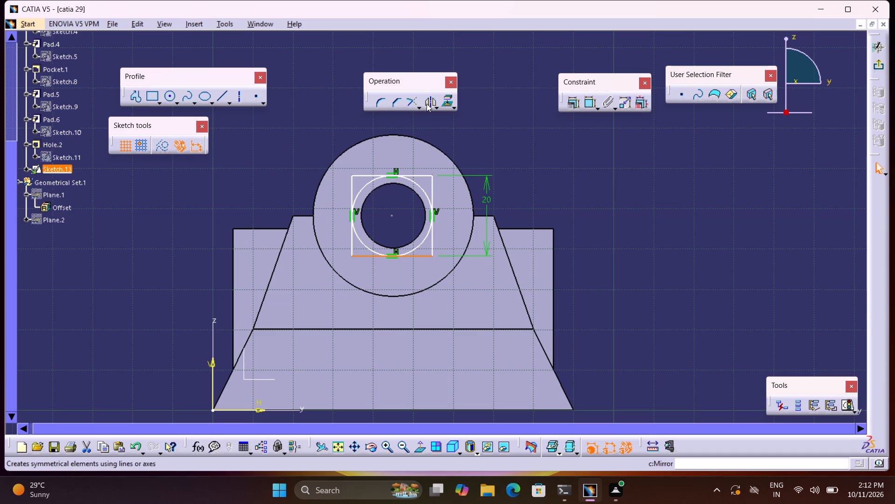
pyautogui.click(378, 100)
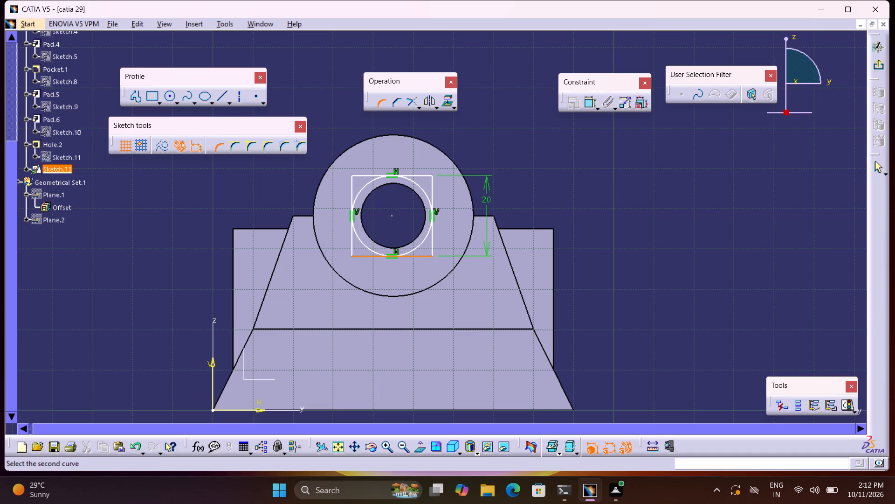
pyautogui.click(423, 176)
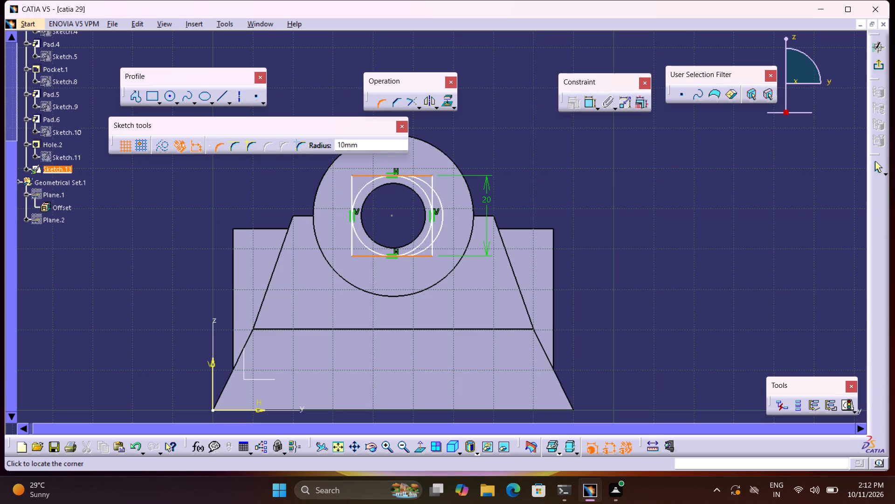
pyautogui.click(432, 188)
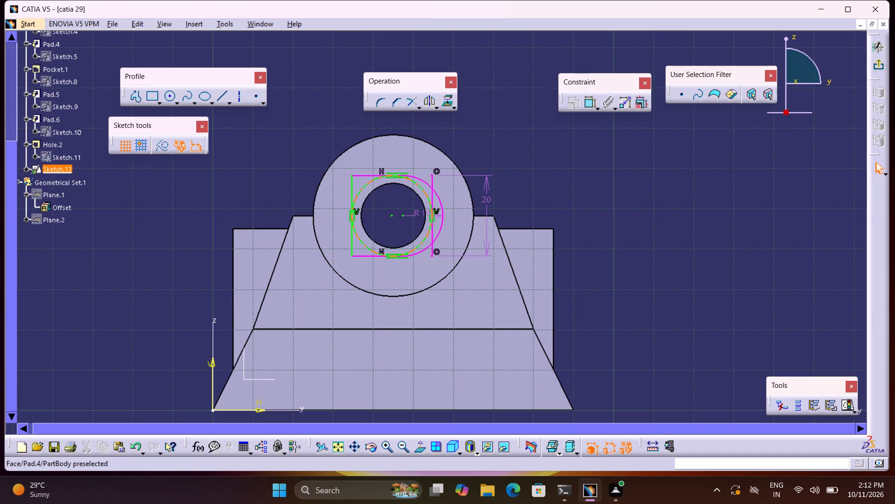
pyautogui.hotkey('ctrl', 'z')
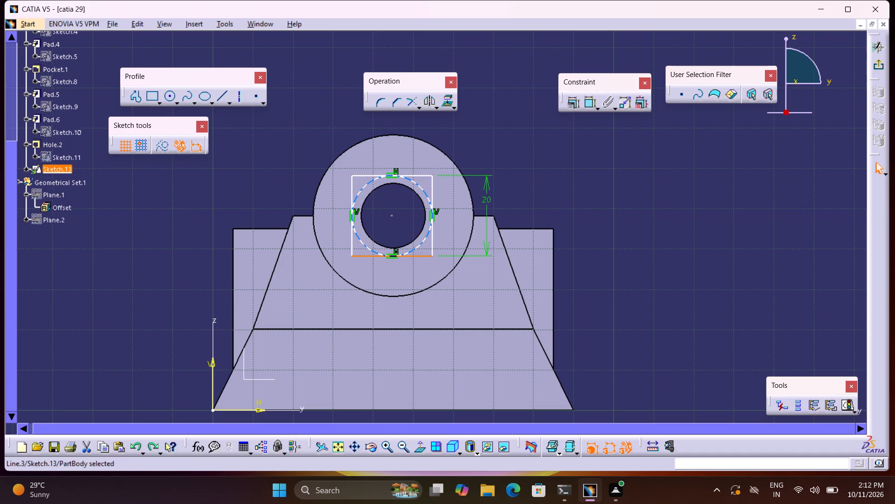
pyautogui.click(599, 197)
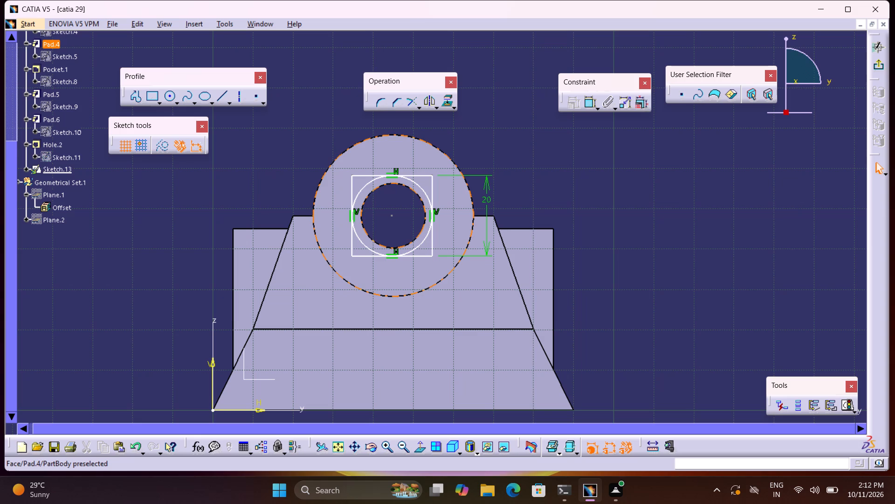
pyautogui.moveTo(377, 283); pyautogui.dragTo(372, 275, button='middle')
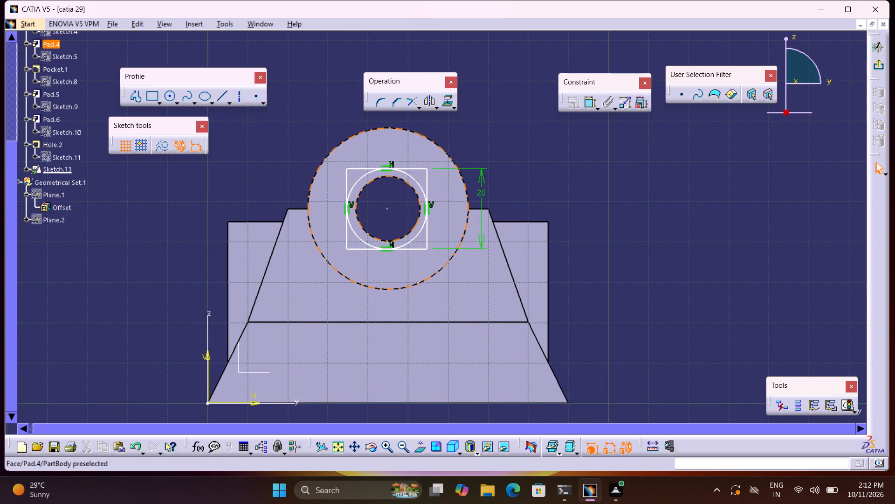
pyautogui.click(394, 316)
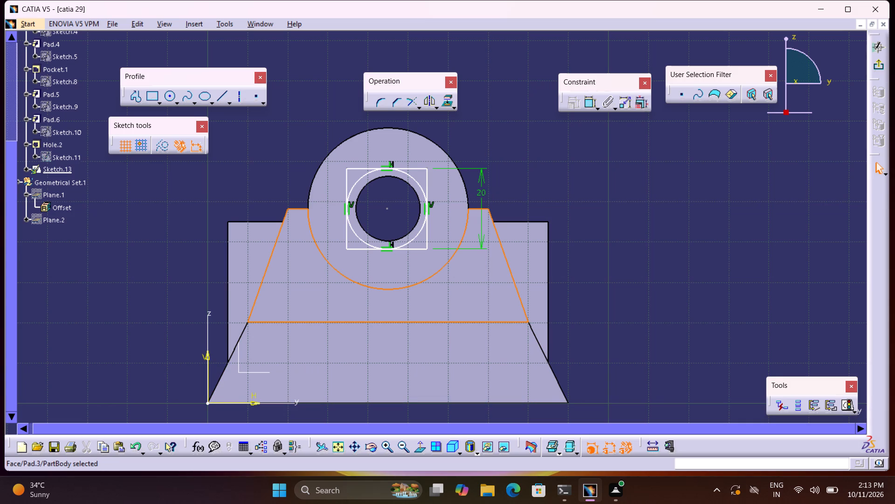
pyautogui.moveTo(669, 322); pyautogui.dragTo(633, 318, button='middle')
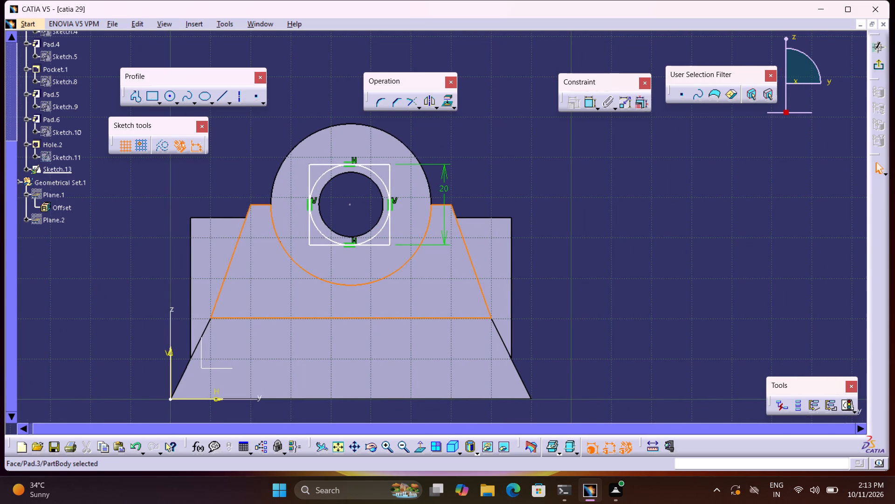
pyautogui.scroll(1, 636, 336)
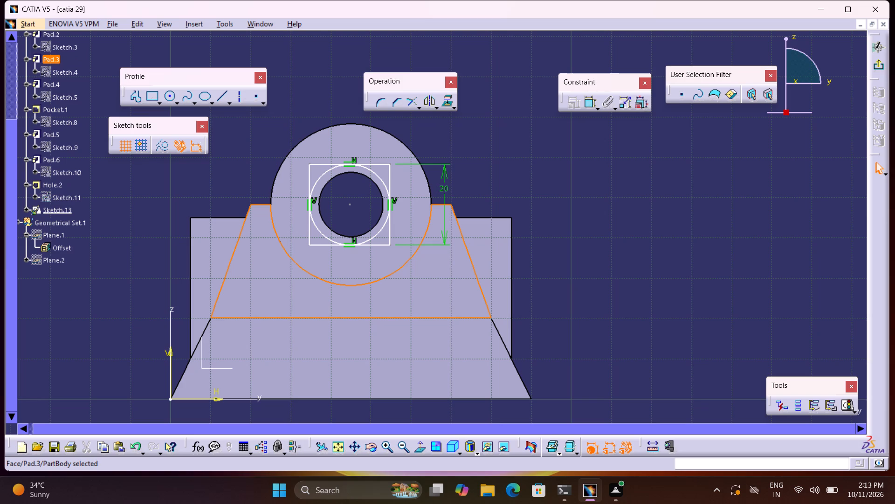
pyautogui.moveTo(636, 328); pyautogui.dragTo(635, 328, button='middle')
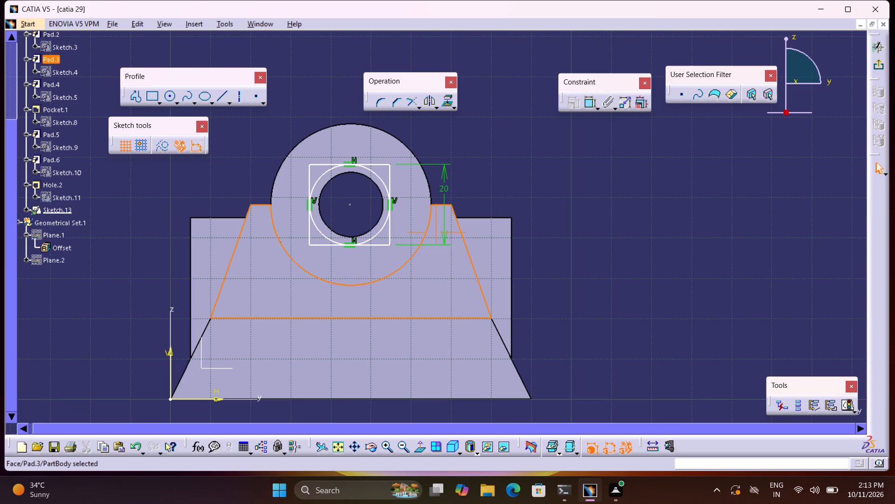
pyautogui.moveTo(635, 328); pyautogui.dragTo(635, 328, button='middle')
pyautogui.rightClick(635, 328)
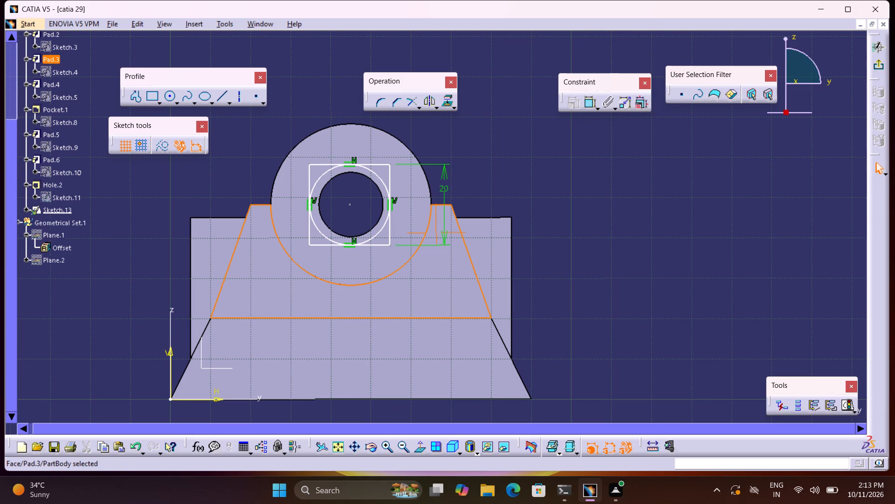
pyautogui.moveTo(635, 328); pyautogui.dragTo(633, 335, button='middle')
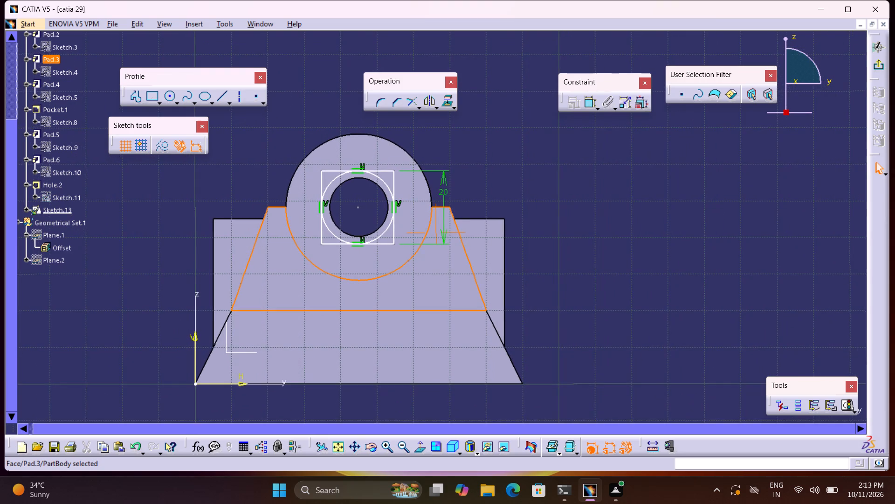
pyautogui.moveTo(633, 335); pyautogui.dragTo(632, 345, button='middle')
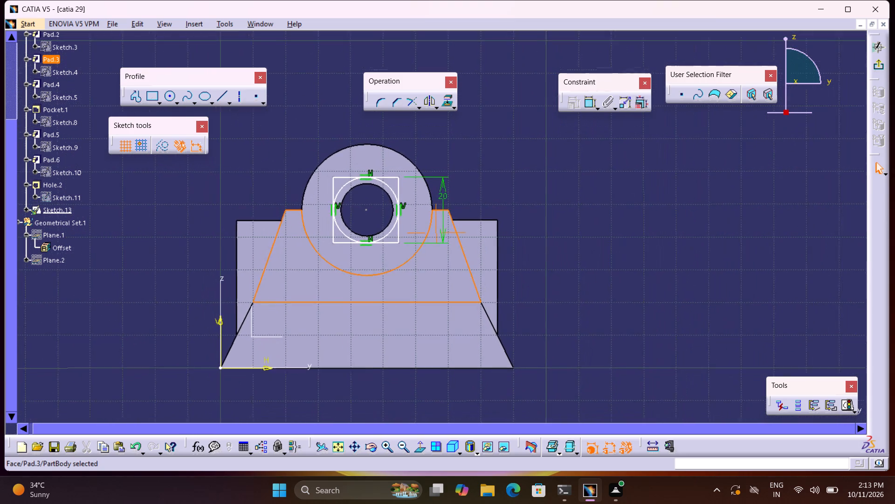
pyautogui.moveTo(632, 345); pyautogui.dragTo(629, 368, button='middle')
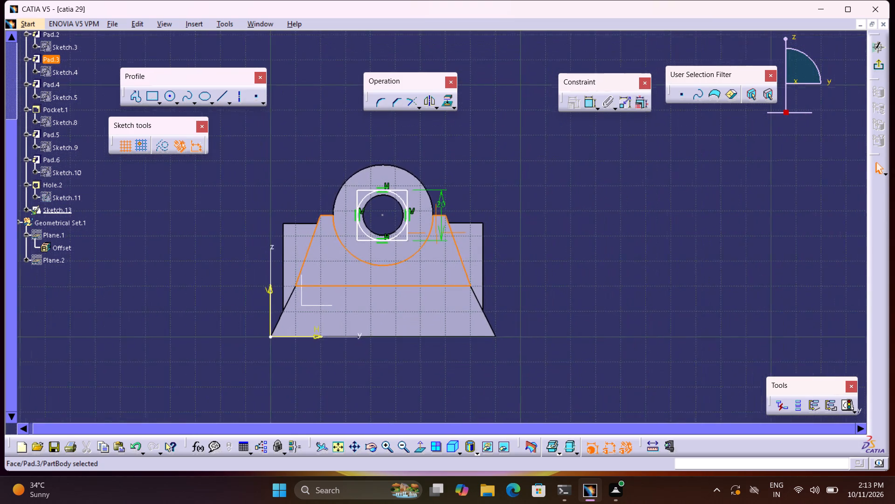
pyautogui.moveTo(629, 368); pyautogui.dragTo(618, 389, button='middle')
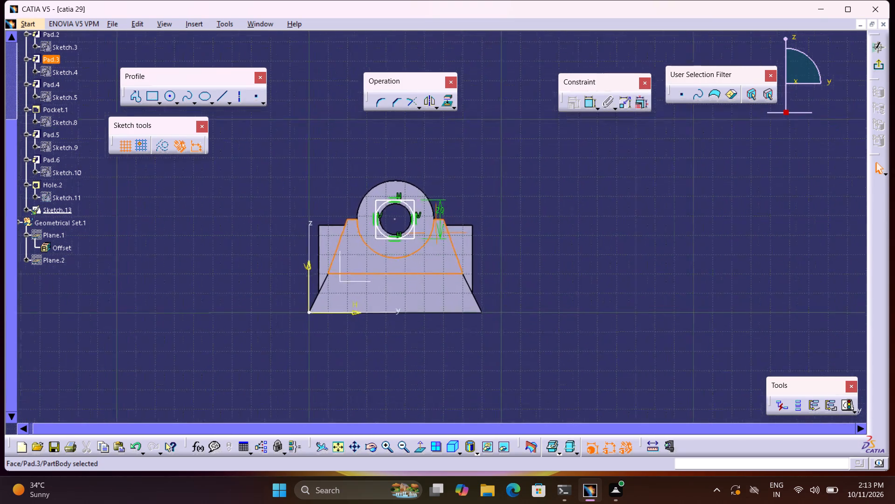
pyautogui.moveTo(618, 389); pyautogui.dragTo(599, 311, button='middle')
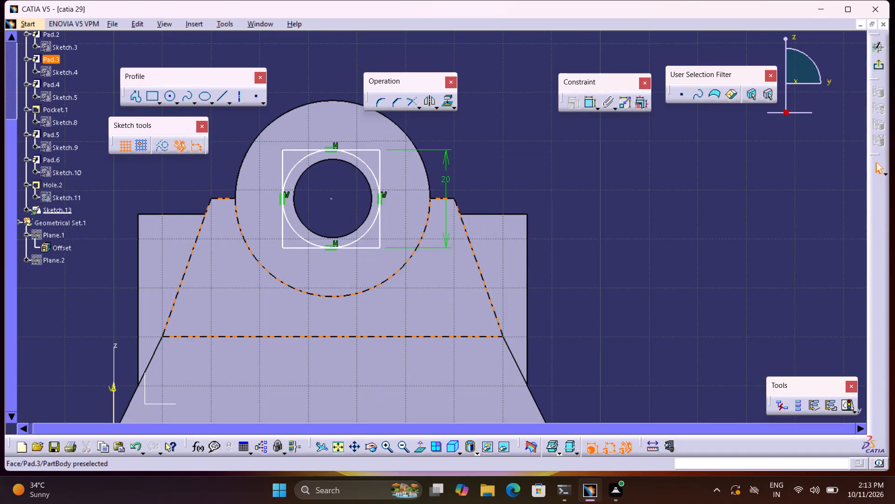
# Delete the square, the circle and all their constraints from Sketch.13, and exit the sketch.
pyautogui.click(223, 127)
pyautogui.moveTo(234, 142); pyautogui.dragTo(391, 280)
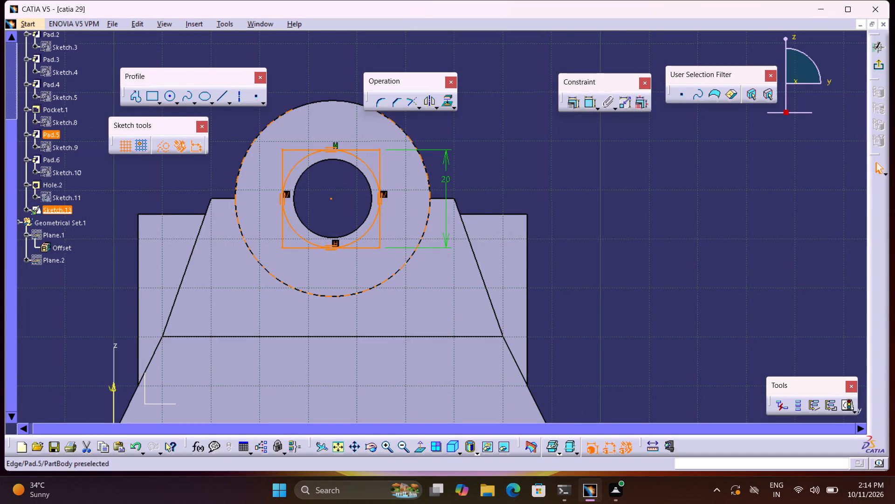
pyautogui.press('Delete')
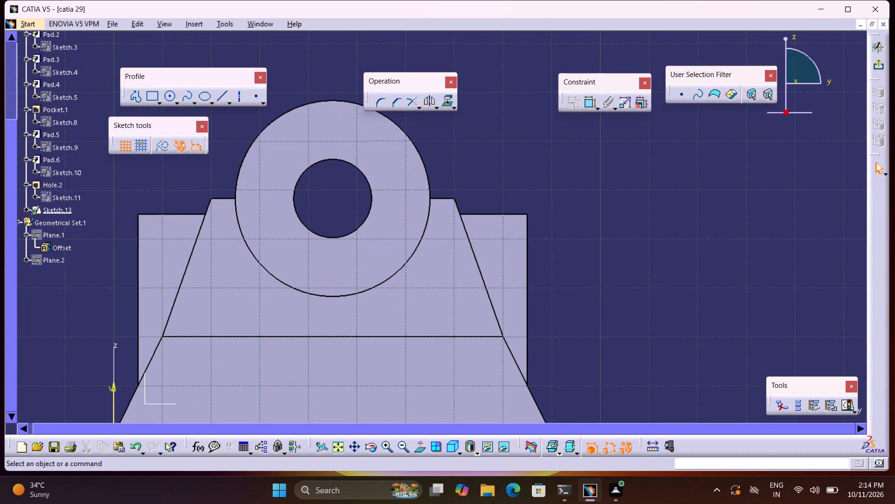
pyautogui.click(878, 68)
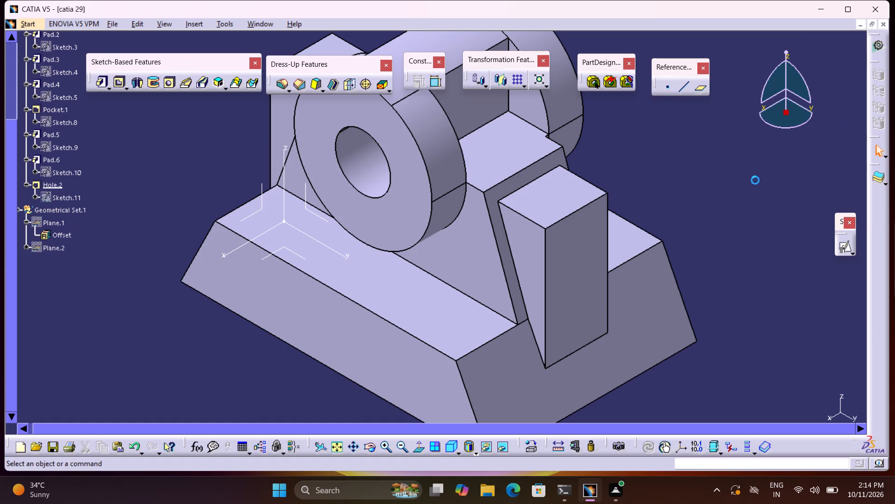
# Open the definition of Pocket.1, the cut through the cylindrical boss, for editing.
pyautogui.moveTo(191, 146); pyautogui.dragTo(182, 156, button='middle')
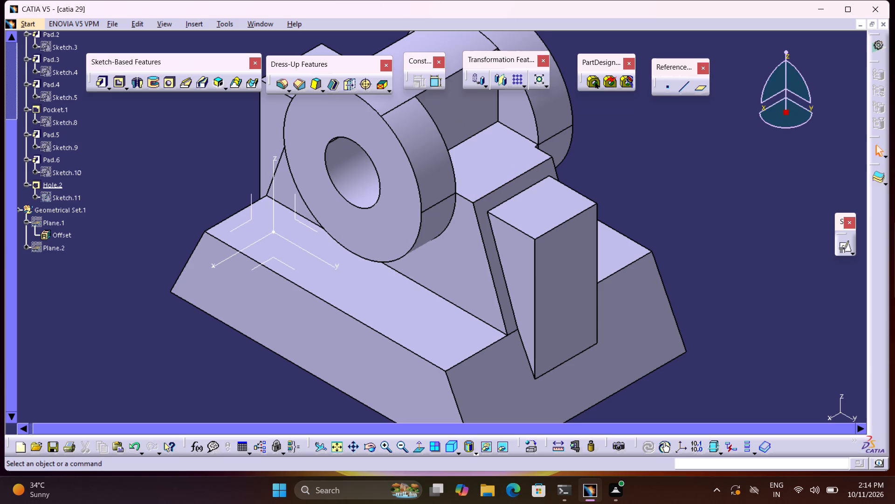
pyautogui.scroll(1, 606, 141)
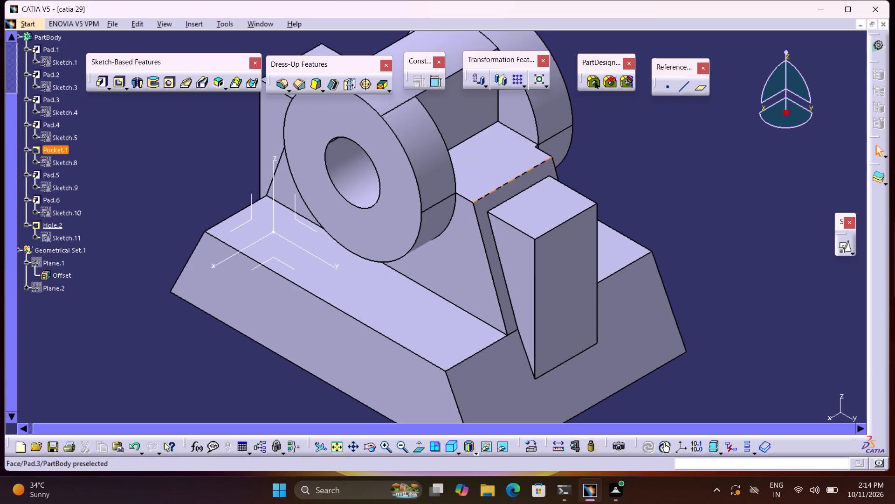
pyautogui.doubleClick(493, 168)
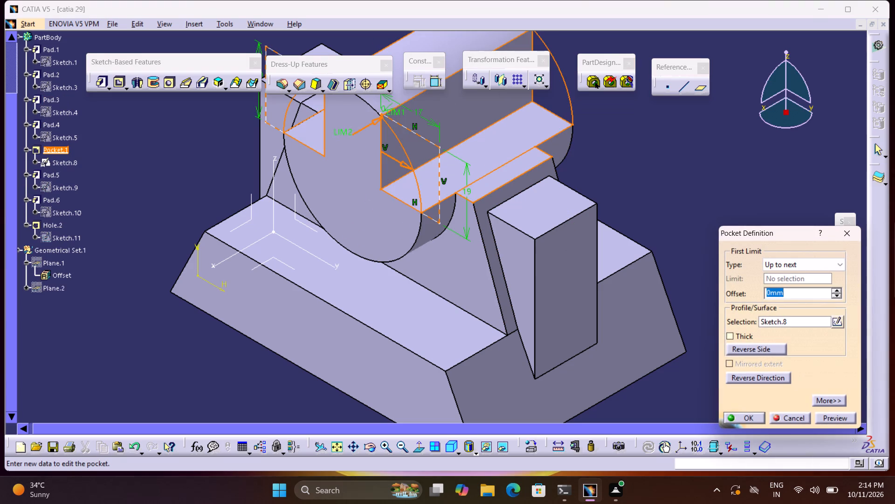
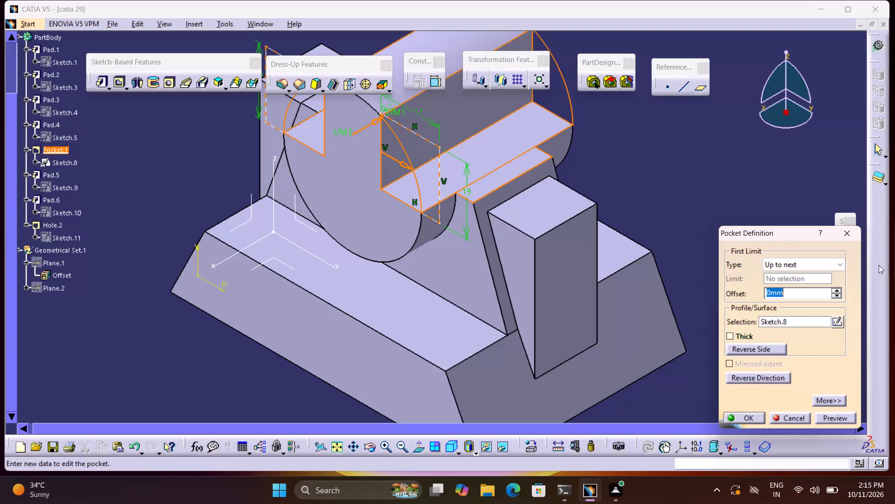
# Examine the Pocket.1 cut through the cylindrical boss from its open definition, and close the definition without changes.
pyautogui.moveTo(743, 187); pyautogui.dragTo(727, 222, button='middle')
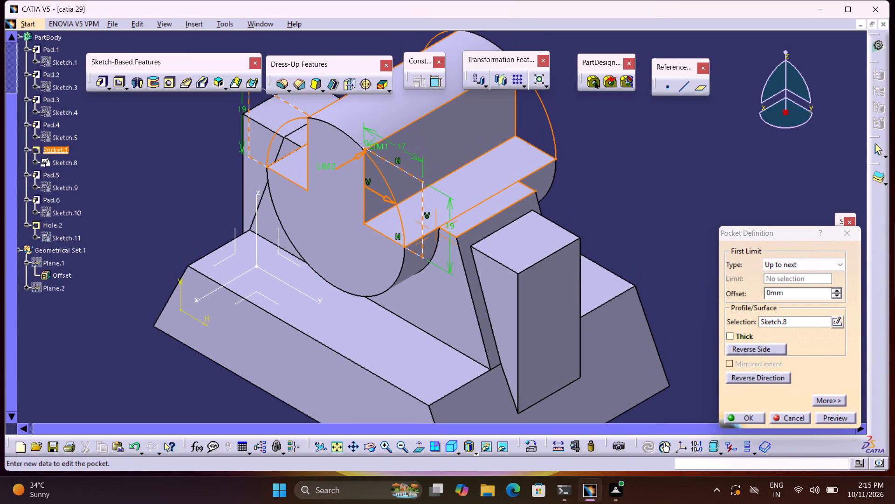
pyautogui.moveTo(727, 222); pyautogui.dragTo(726, 223, button='middle')
pyautogui.moveTo(523, 178); pyautogui.dragTo(526, 179, button='middle')
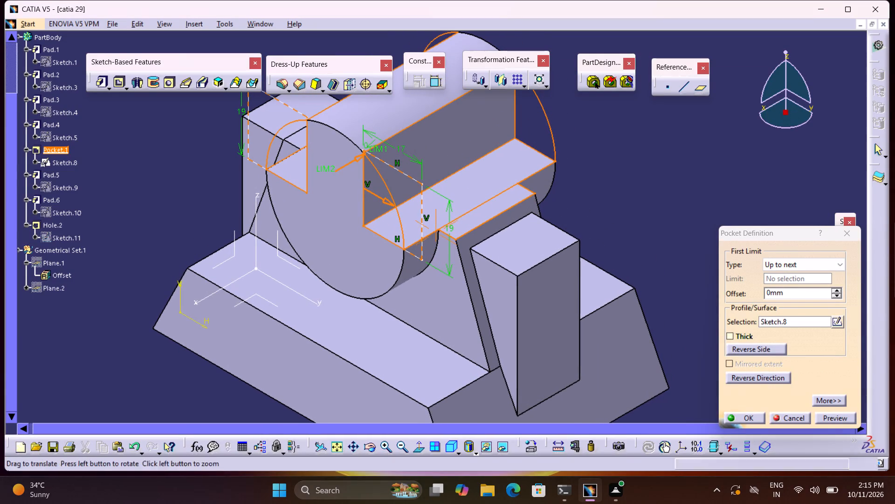
pyautogui.moveTo(526, 179); pyautogui.dragTo(552, 196, button='middle')
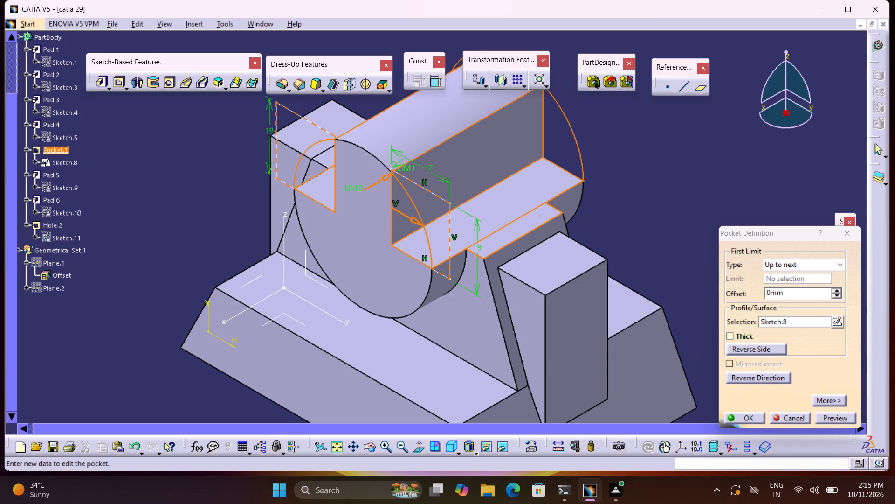
pyautogui.moveTo(637, 184); pyautogui.dragTo(632, 184, button='middle')
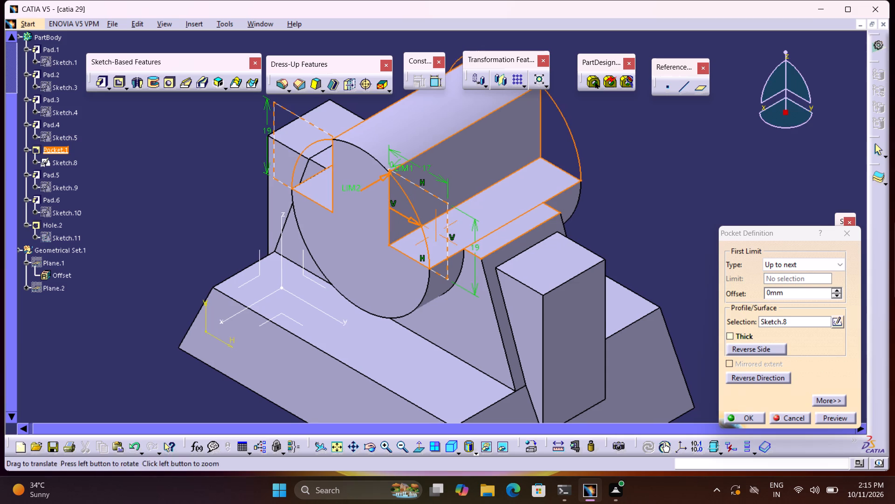
pyautogui.moveTo(632, 184); pyautogui.dragTo(592, 192, button='middle')
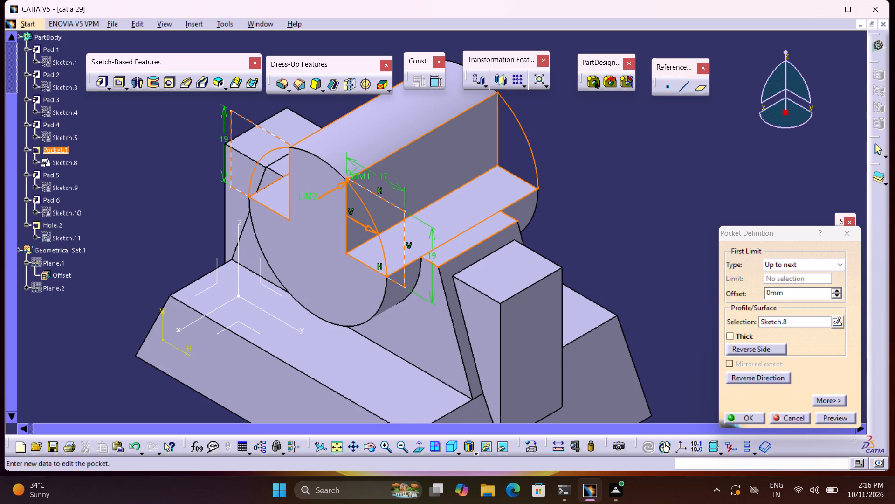
pyautogui.moveTo(613, 173); pyautogui.dragTo(599, 170, button='middle')
pyautogui.rightClick(599, 170)
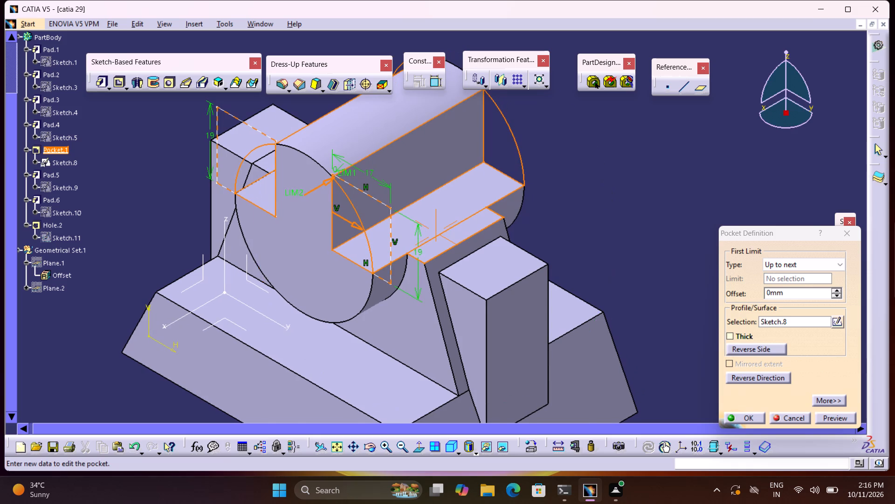
pyautogui.moveTo(599, 170); pyautogui.dragTo(599, 194, button='middle')
pyautogui.scroll(1, 536, 224)
pyautogui.moveTo(536, 223); pyautogui.dragTo(537, 223, button='middle')
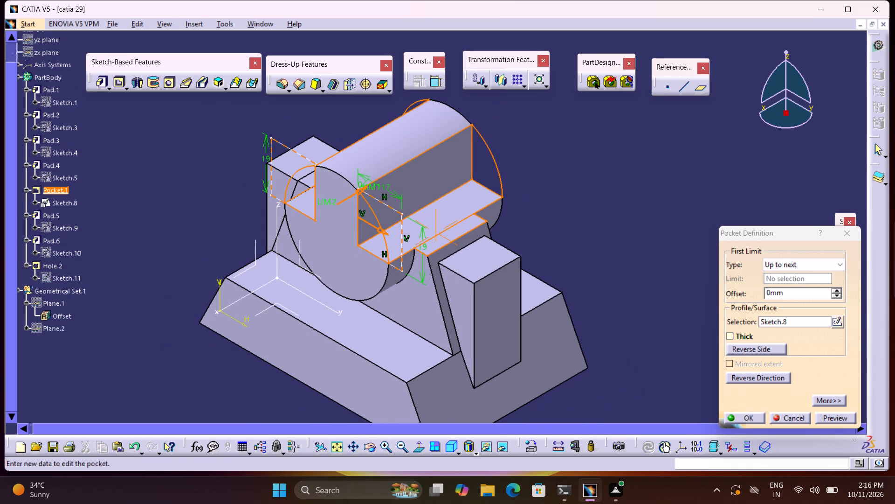
pyautogui.moveTo(537, 223); pyautogui.dragTo(562, 217, button='middle')
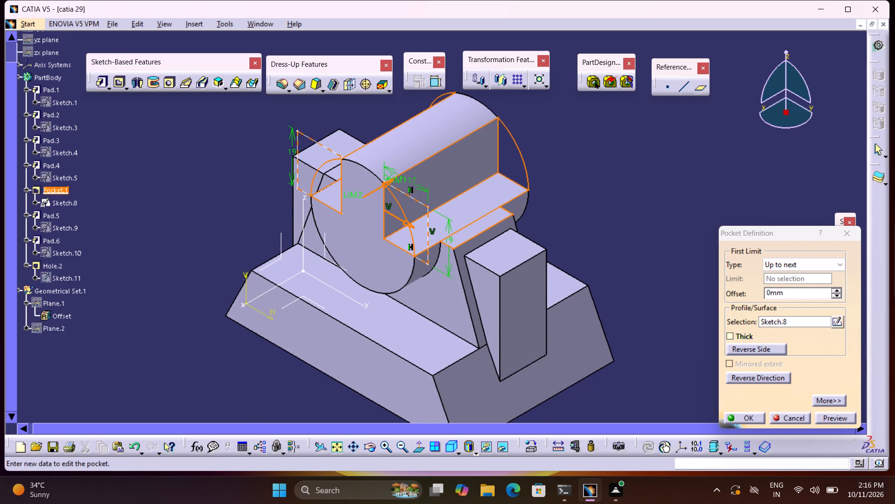
pyautogui.click(786, 419)
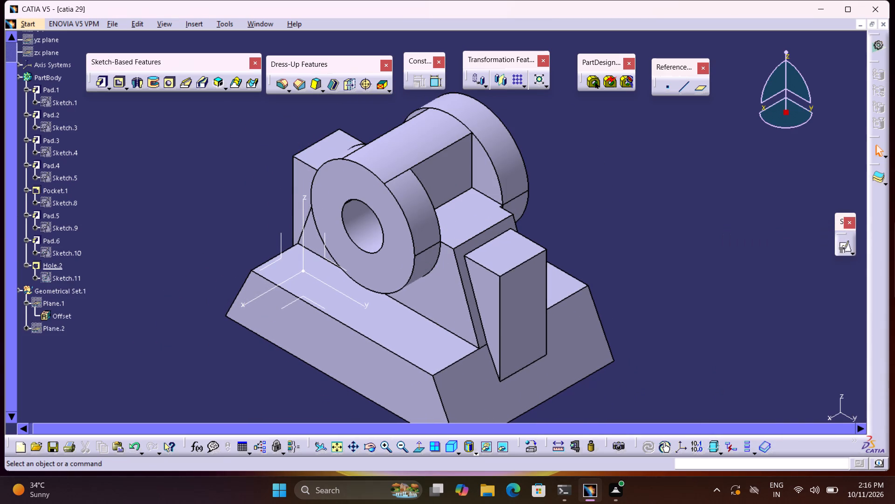
pyautogui.click(723, 305)
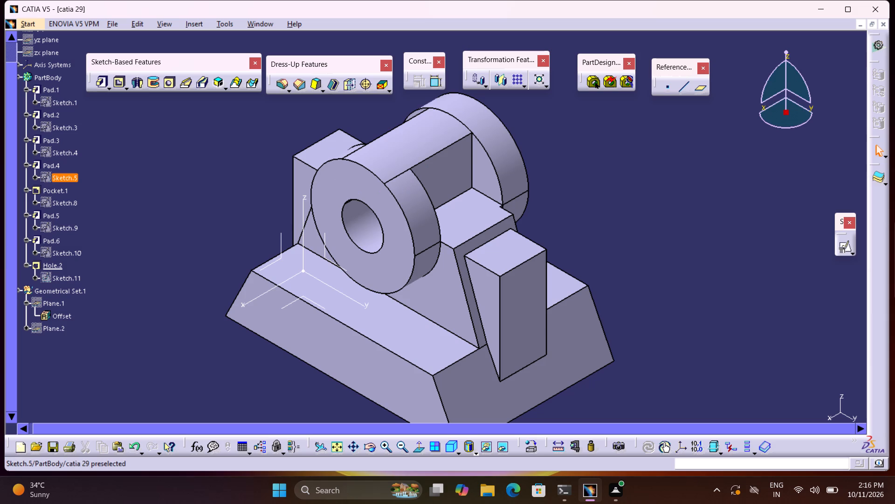
# Open Sketch.5 under Pad.4 to review the boss's circle profile, and exit the sketch.
pyautogui.doubleClick(48, 175)
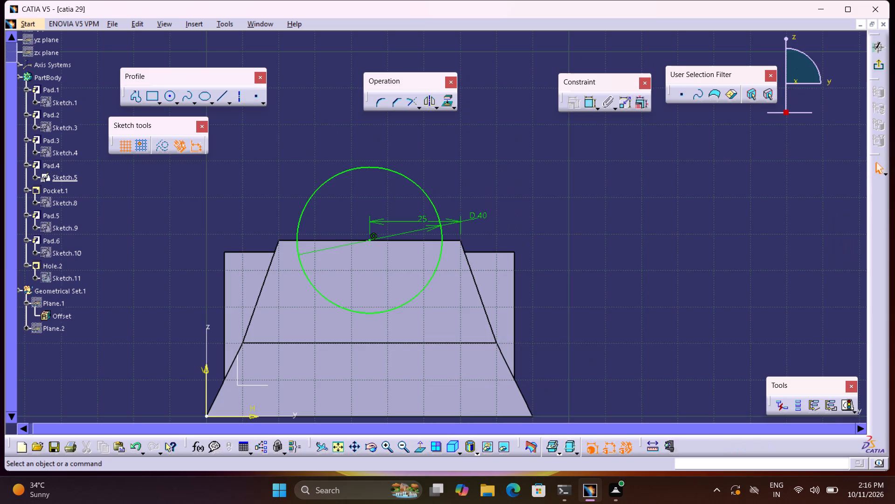
pyautogui.click(876, 70)
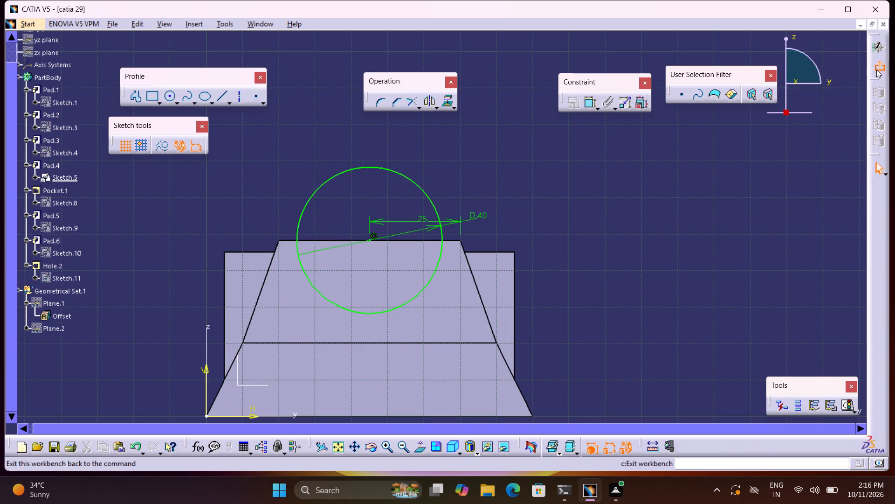
# Open Sketch.3 under Pad.2 and examine the rectangular profile's position on the base and its dimensional constraints.
pyautogui.doubleClick(66, 128)
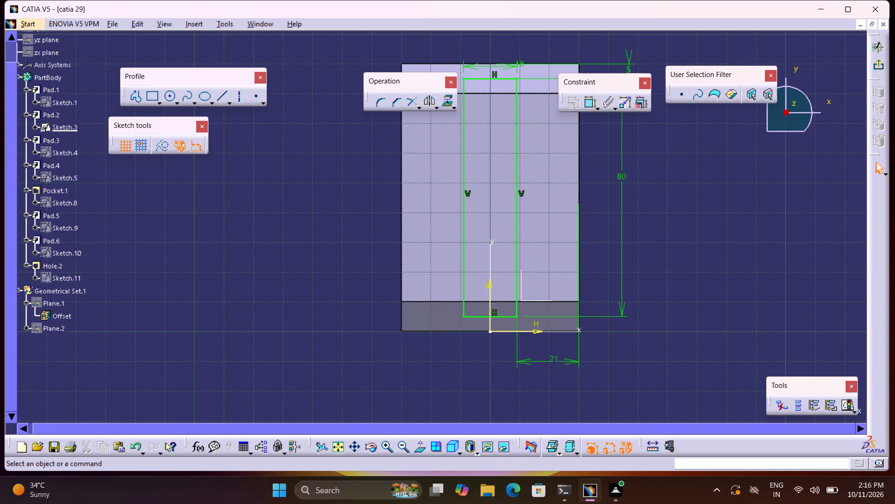
pyautogui.moveTo(195, 173); pyautogui.dragTo(180, 177, button='middle')
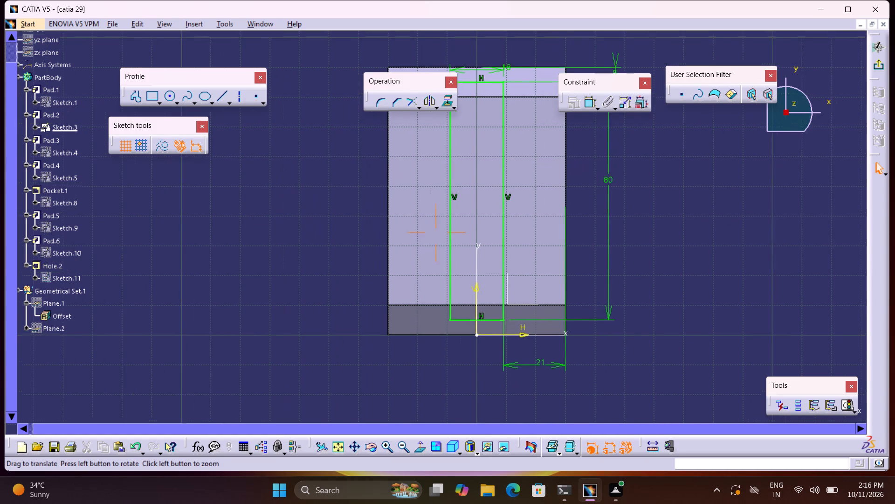
pyautogui.moveTo(180, 177); pyautogui.dragTo(150, 238, button='middle')
pyautogui.middleClick(149, 238)
pyautogui.moveTo(202, 193); pyautogui.dragTo(166, 187, button='middle')
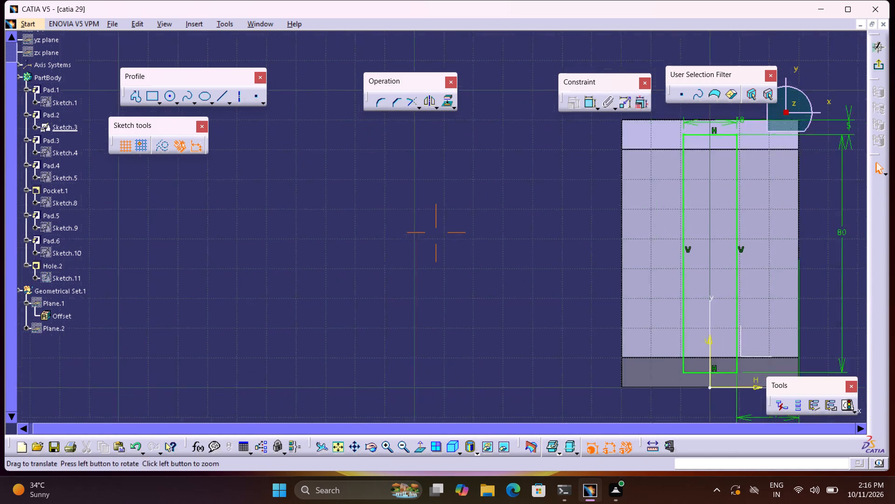
pyautogui.moveTo(166, 187); pyautogui.dragTo(16, 180, button='middle')
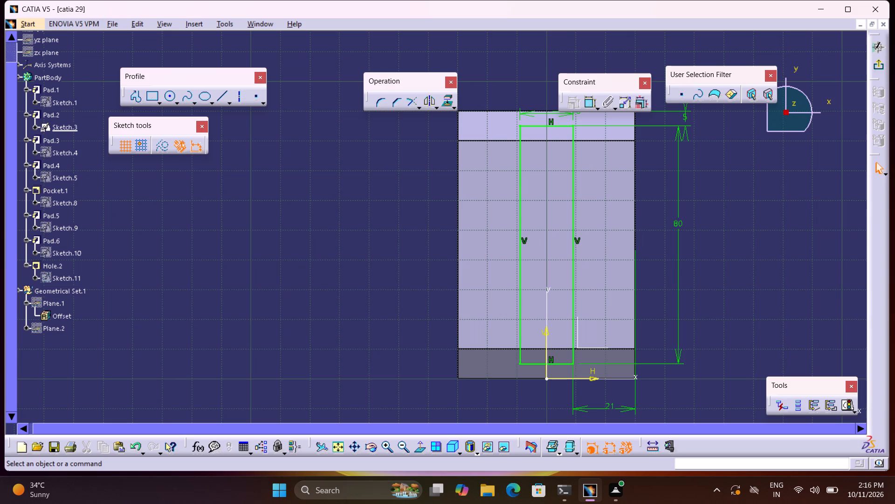
pyautogui.moveTo(353, 217); pyautogui.dragTo(353, 217, button='middle')
pyautogui.moveTo(353, 217); pyautogui.dragTo(266, 220, button='middle')
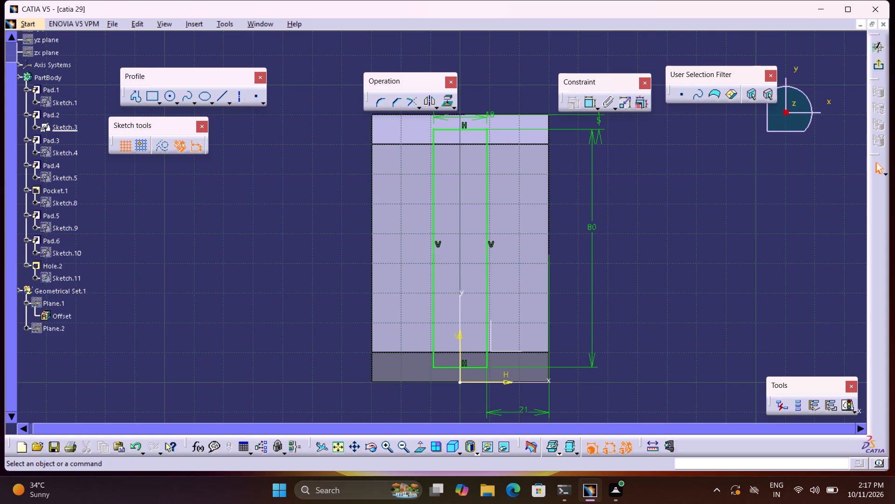
pyautogui.moveTo(357, 252); pyautogui.dragTo(284, 235, button='middle')
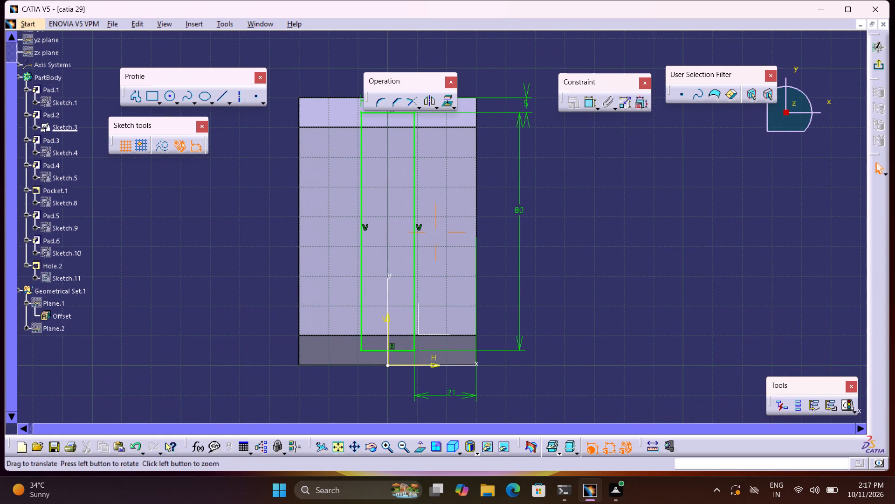
pyautogui.moveTo(284, 235); pyautogui.dragTo(284, 235, button='middle')
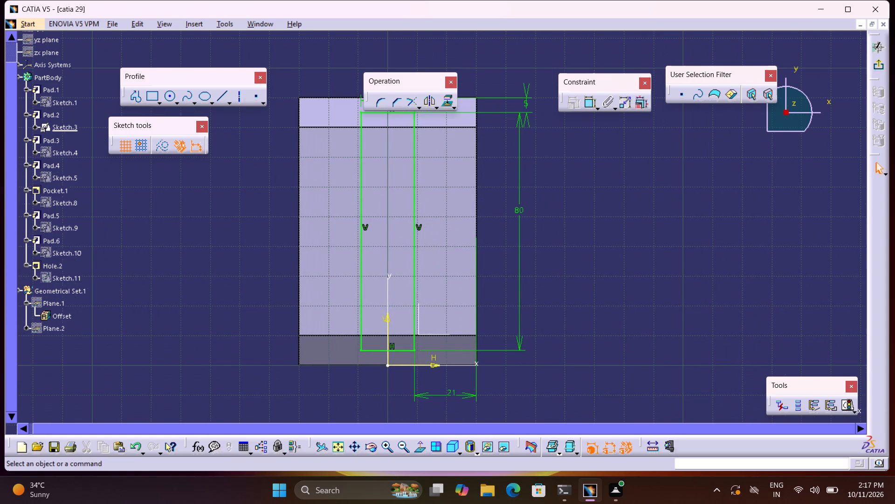
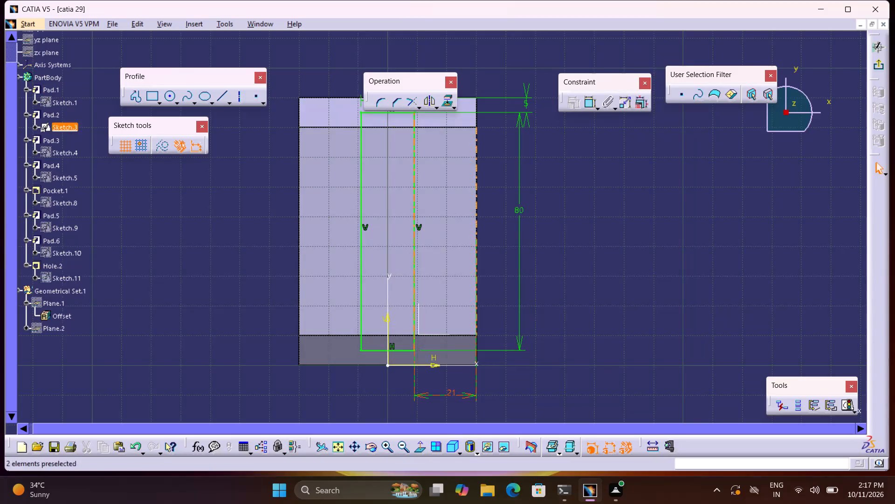
# Review the remaining layout of the Pad.2 rectangle in Sketch.3, and exit the sketch without changes.
pyautogui.scroll(-1, 429, 362)
pyautogui.moveTo(595, 266); pyautogui.dragTo(518, 263, button='middle')
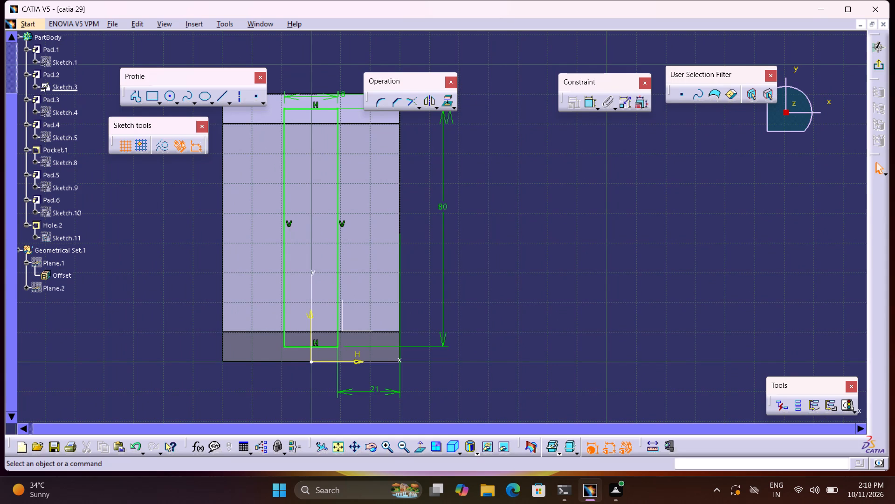
pyautogui.moveTo(532, 268); pyautogui.dragTo(565, 325, button='middle')
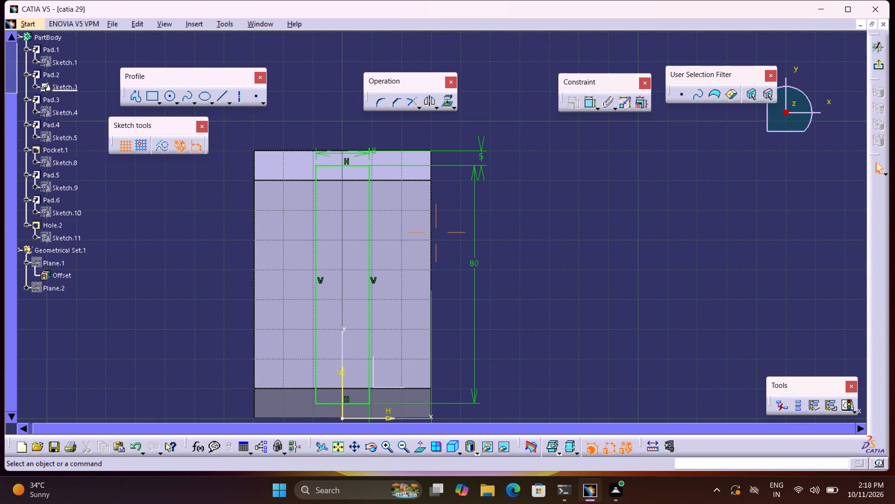
pyautogui.moveTo(724, 245); pyautogui.dragTo(774, 238, button='middle')
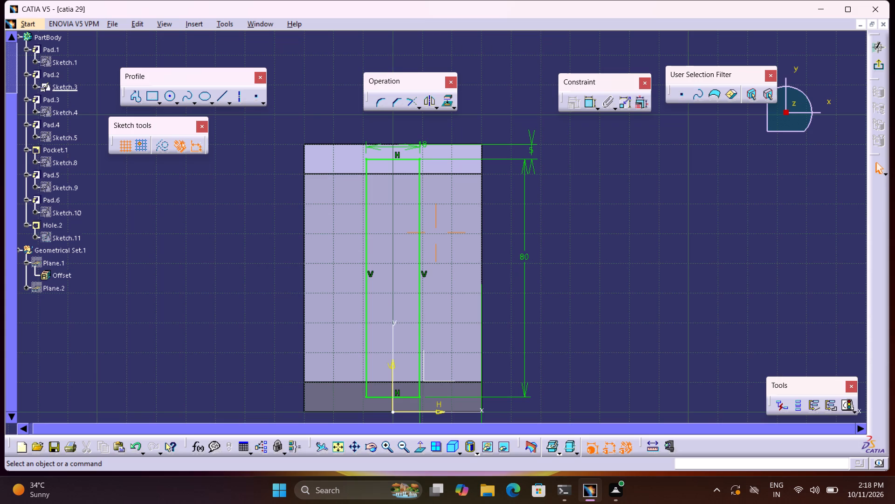
pyautogui.click(877, 66)
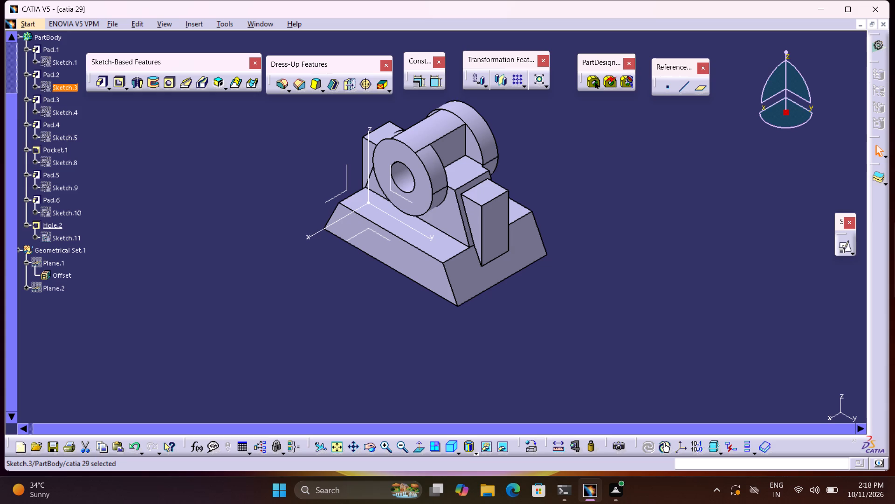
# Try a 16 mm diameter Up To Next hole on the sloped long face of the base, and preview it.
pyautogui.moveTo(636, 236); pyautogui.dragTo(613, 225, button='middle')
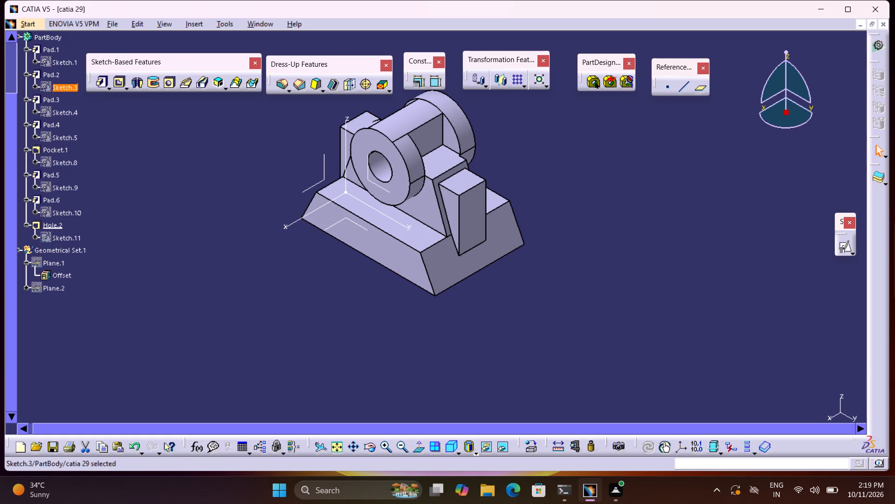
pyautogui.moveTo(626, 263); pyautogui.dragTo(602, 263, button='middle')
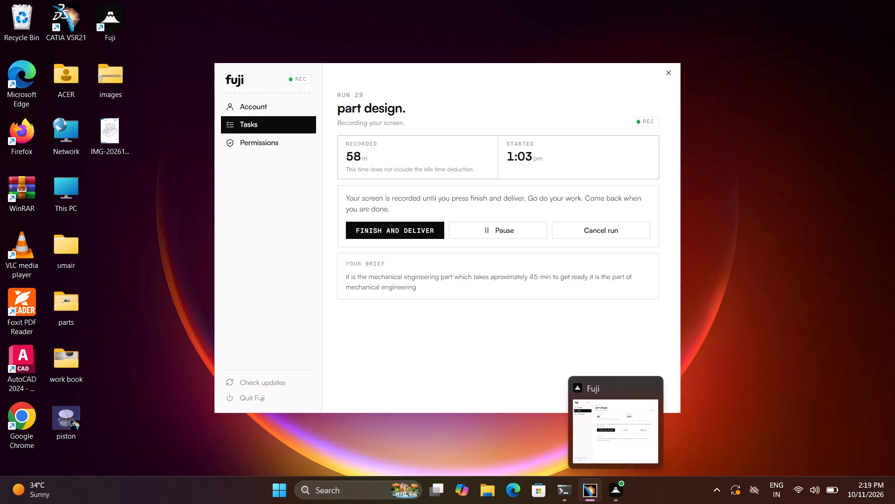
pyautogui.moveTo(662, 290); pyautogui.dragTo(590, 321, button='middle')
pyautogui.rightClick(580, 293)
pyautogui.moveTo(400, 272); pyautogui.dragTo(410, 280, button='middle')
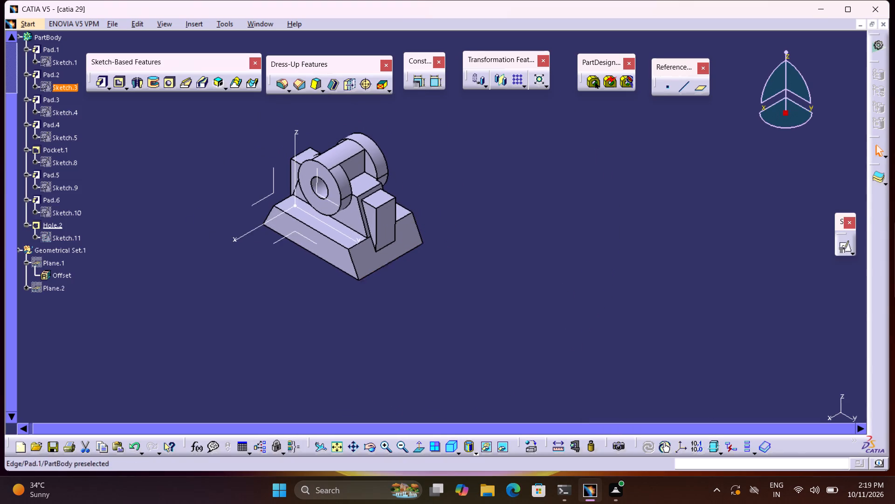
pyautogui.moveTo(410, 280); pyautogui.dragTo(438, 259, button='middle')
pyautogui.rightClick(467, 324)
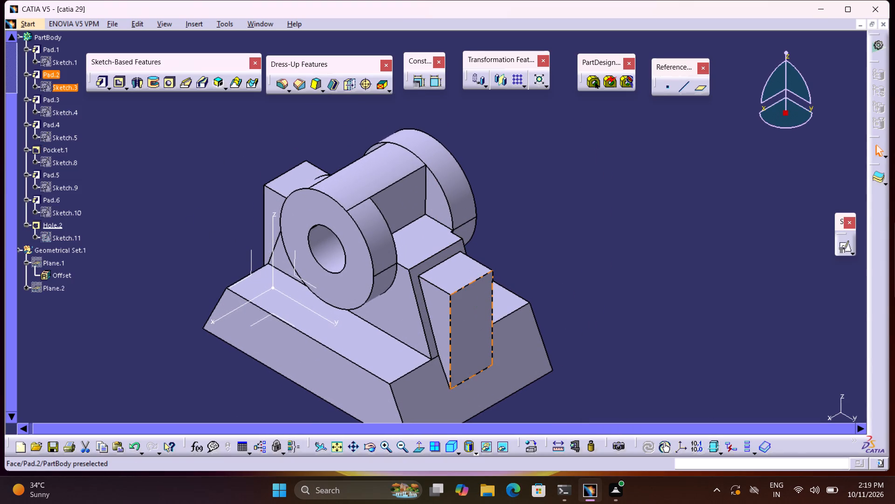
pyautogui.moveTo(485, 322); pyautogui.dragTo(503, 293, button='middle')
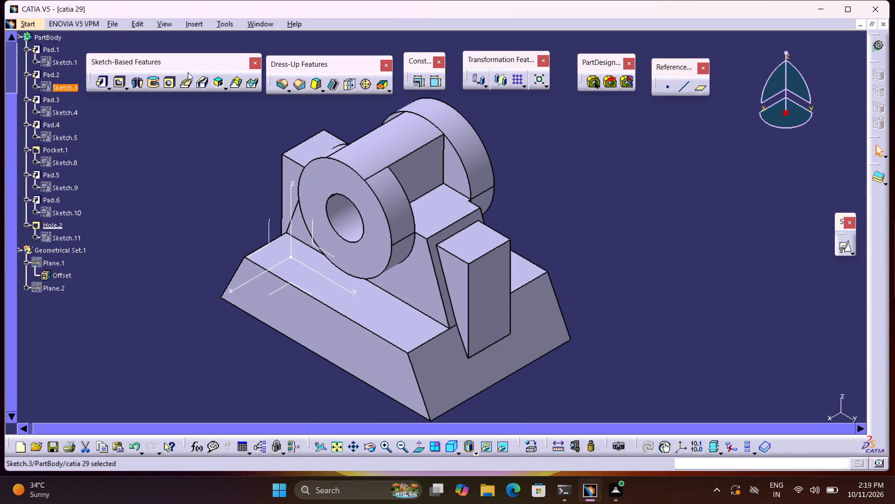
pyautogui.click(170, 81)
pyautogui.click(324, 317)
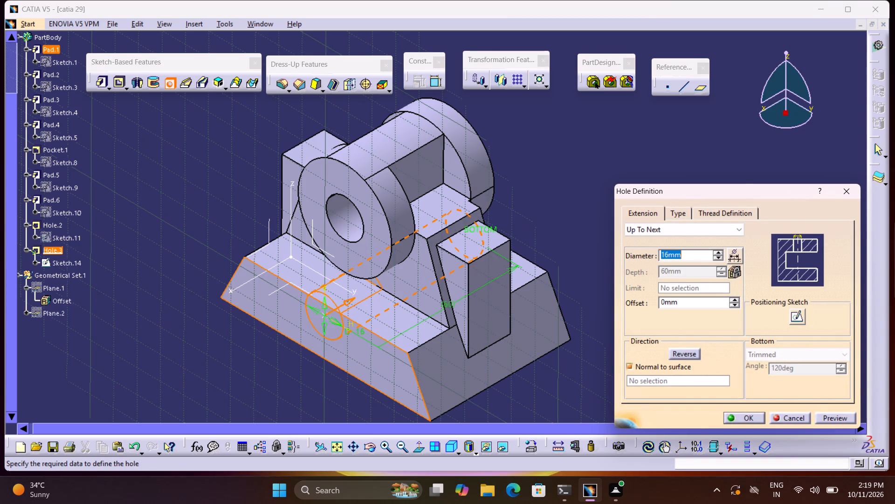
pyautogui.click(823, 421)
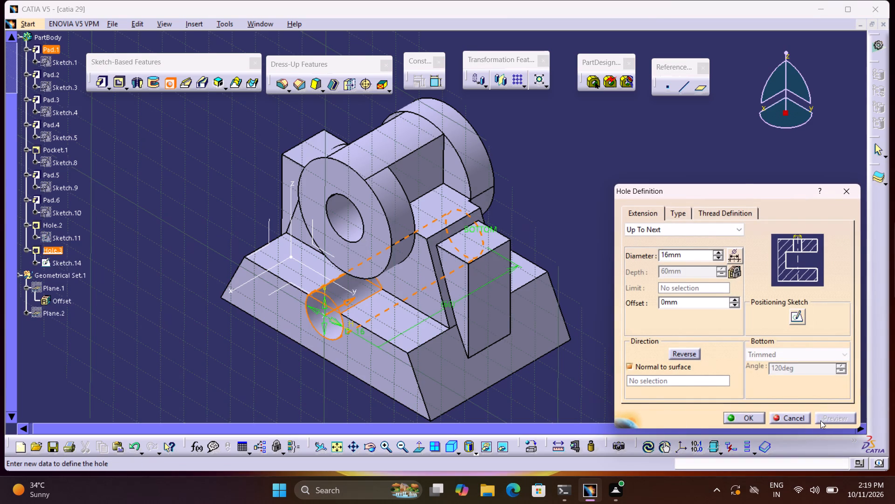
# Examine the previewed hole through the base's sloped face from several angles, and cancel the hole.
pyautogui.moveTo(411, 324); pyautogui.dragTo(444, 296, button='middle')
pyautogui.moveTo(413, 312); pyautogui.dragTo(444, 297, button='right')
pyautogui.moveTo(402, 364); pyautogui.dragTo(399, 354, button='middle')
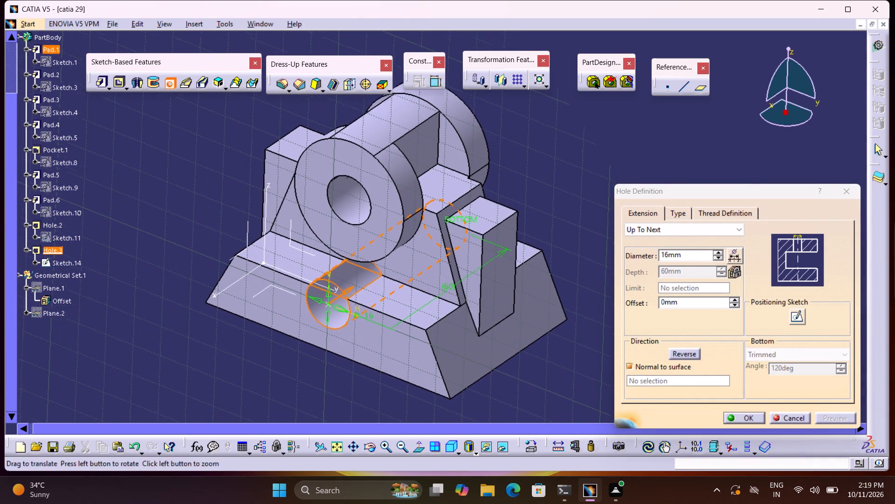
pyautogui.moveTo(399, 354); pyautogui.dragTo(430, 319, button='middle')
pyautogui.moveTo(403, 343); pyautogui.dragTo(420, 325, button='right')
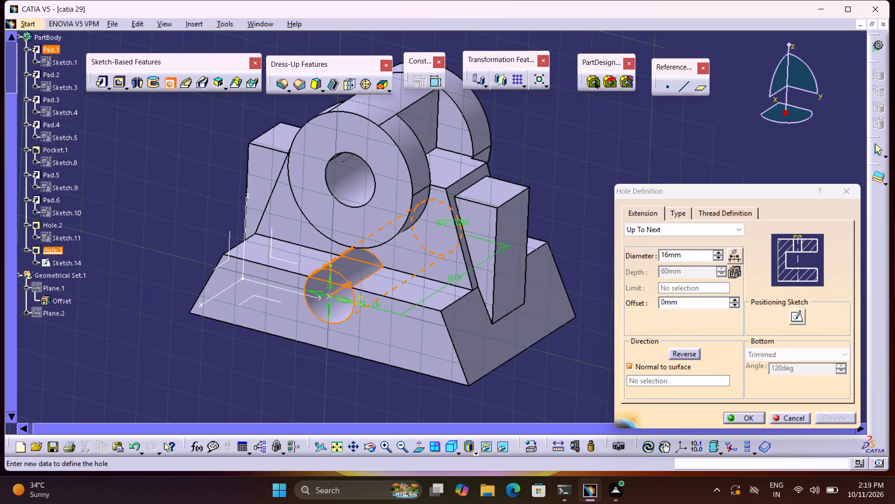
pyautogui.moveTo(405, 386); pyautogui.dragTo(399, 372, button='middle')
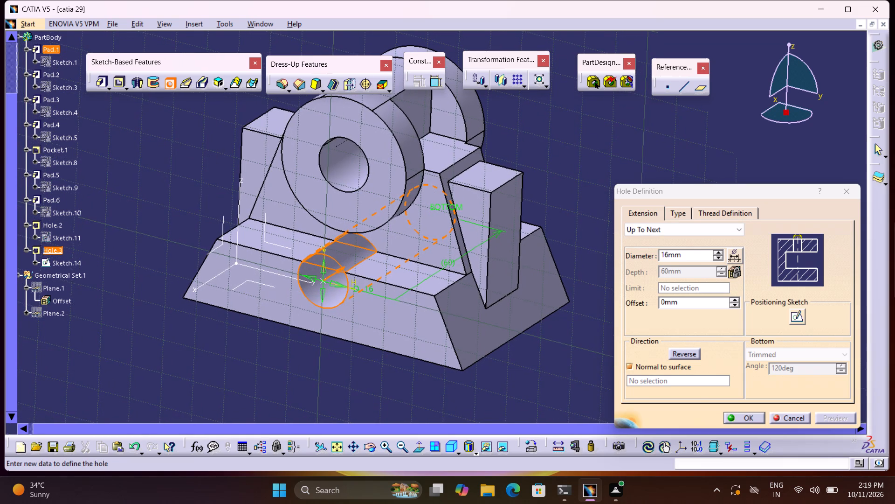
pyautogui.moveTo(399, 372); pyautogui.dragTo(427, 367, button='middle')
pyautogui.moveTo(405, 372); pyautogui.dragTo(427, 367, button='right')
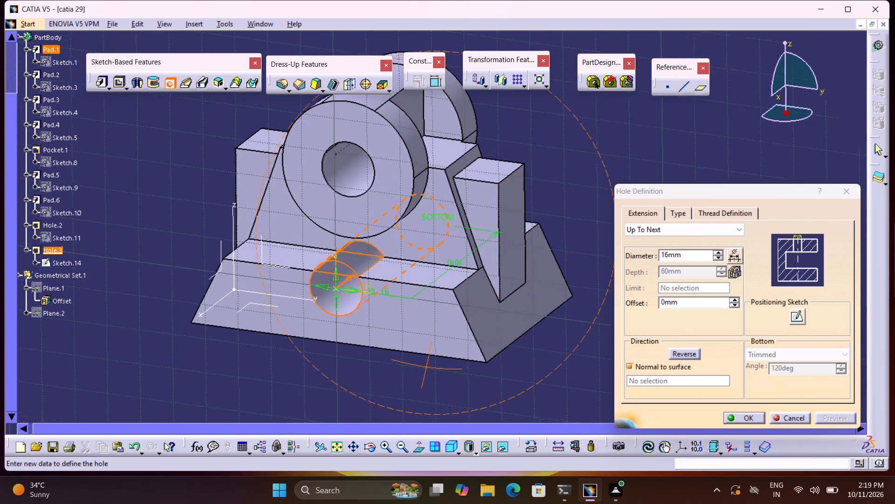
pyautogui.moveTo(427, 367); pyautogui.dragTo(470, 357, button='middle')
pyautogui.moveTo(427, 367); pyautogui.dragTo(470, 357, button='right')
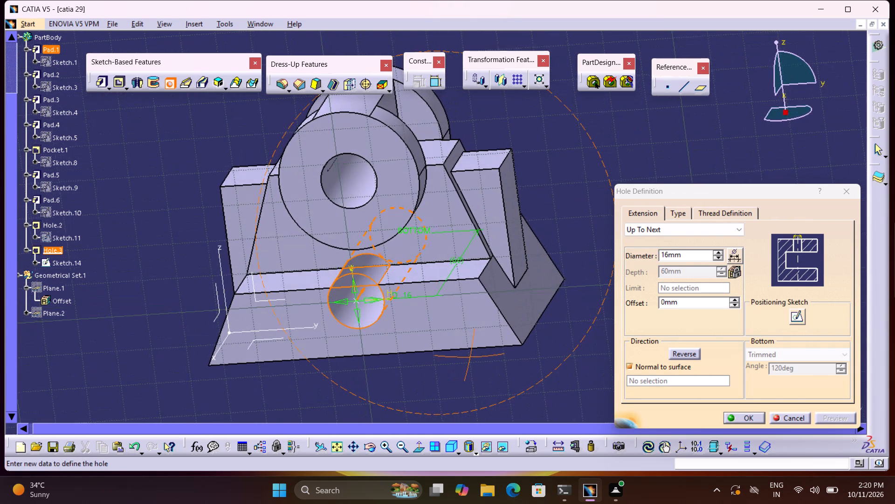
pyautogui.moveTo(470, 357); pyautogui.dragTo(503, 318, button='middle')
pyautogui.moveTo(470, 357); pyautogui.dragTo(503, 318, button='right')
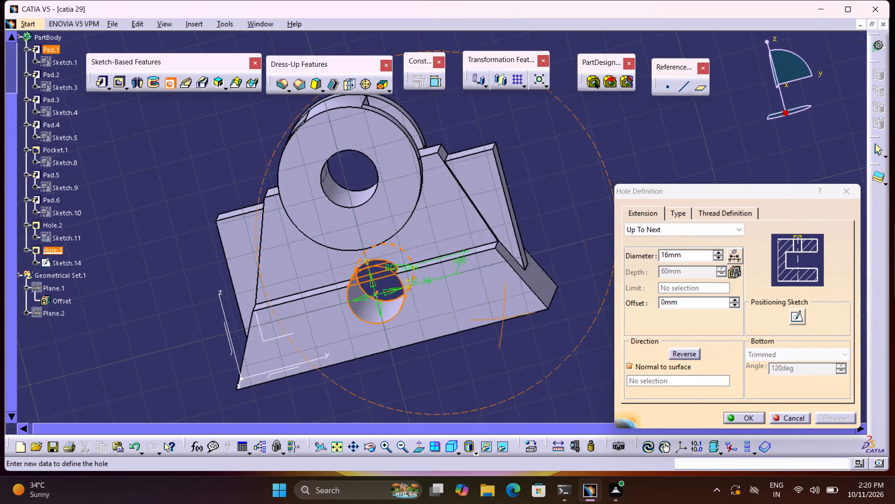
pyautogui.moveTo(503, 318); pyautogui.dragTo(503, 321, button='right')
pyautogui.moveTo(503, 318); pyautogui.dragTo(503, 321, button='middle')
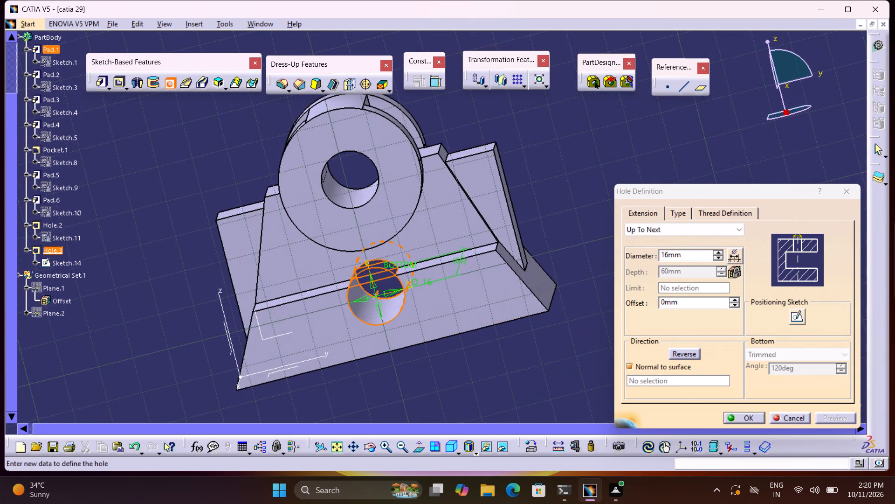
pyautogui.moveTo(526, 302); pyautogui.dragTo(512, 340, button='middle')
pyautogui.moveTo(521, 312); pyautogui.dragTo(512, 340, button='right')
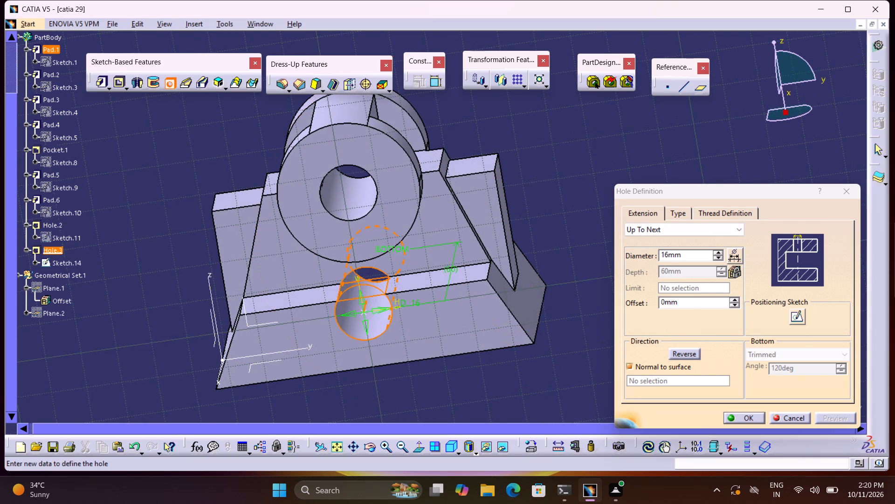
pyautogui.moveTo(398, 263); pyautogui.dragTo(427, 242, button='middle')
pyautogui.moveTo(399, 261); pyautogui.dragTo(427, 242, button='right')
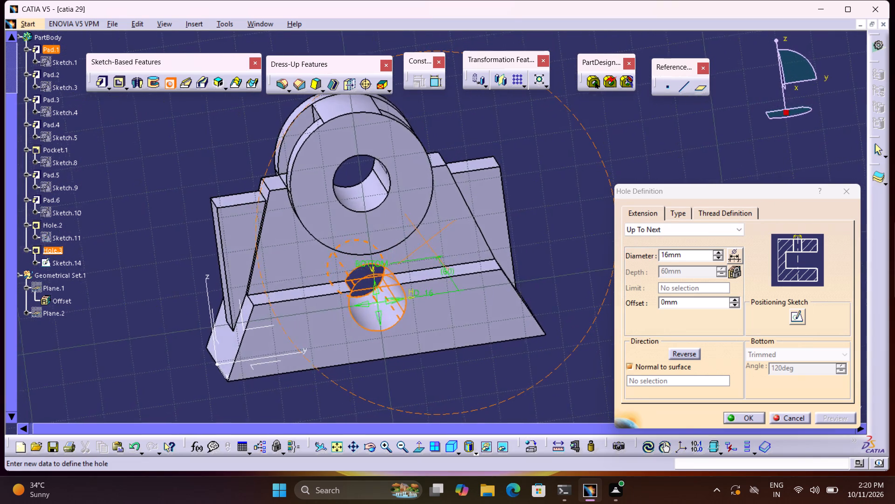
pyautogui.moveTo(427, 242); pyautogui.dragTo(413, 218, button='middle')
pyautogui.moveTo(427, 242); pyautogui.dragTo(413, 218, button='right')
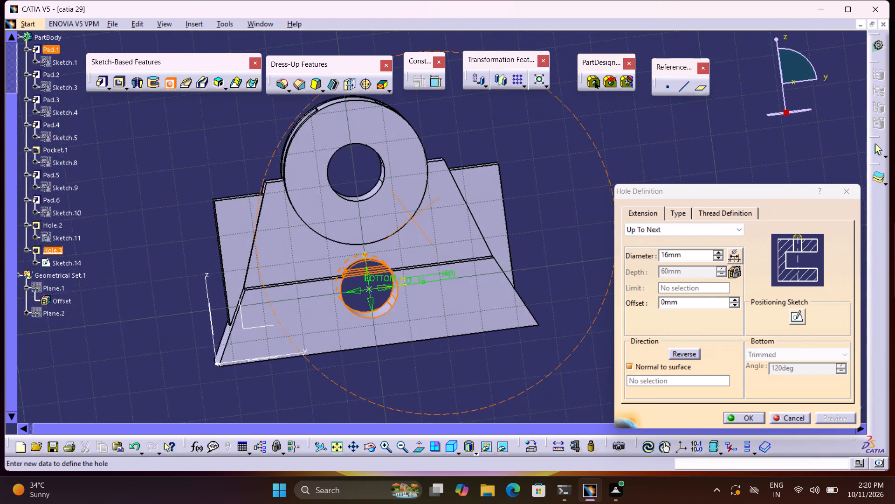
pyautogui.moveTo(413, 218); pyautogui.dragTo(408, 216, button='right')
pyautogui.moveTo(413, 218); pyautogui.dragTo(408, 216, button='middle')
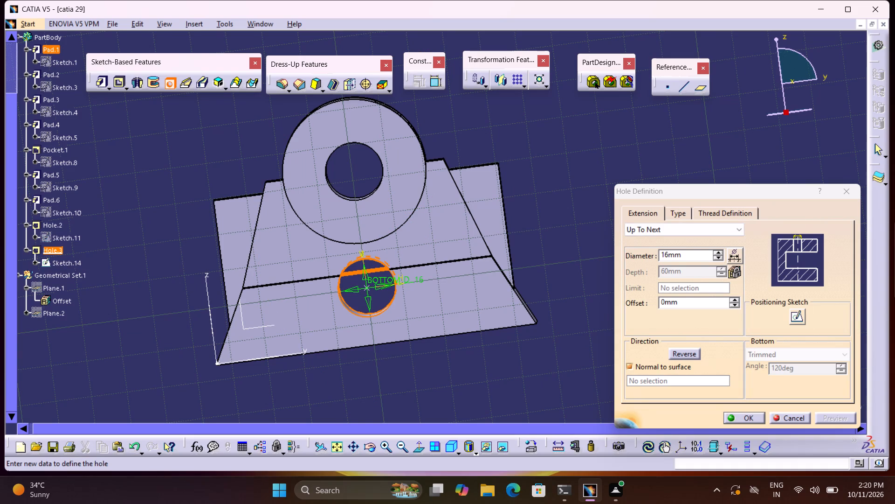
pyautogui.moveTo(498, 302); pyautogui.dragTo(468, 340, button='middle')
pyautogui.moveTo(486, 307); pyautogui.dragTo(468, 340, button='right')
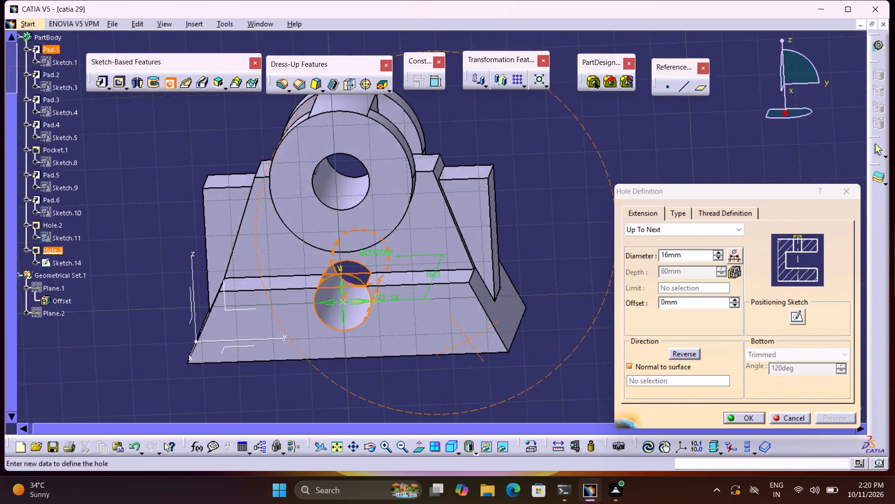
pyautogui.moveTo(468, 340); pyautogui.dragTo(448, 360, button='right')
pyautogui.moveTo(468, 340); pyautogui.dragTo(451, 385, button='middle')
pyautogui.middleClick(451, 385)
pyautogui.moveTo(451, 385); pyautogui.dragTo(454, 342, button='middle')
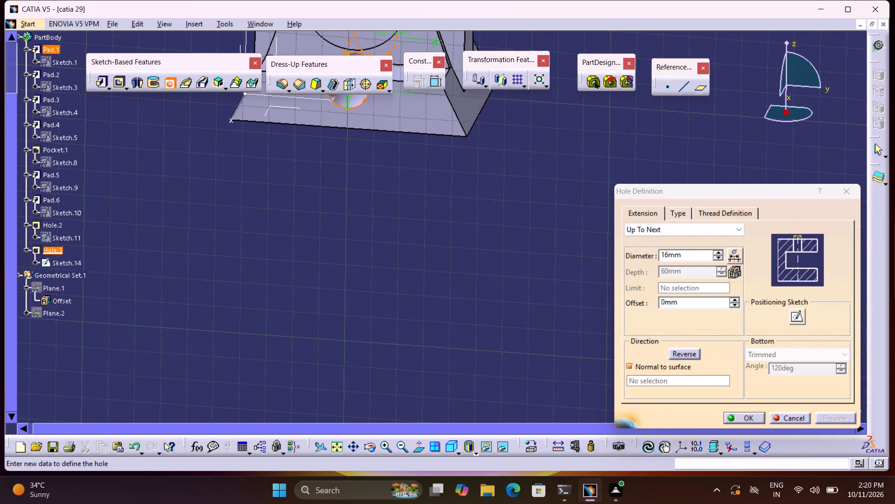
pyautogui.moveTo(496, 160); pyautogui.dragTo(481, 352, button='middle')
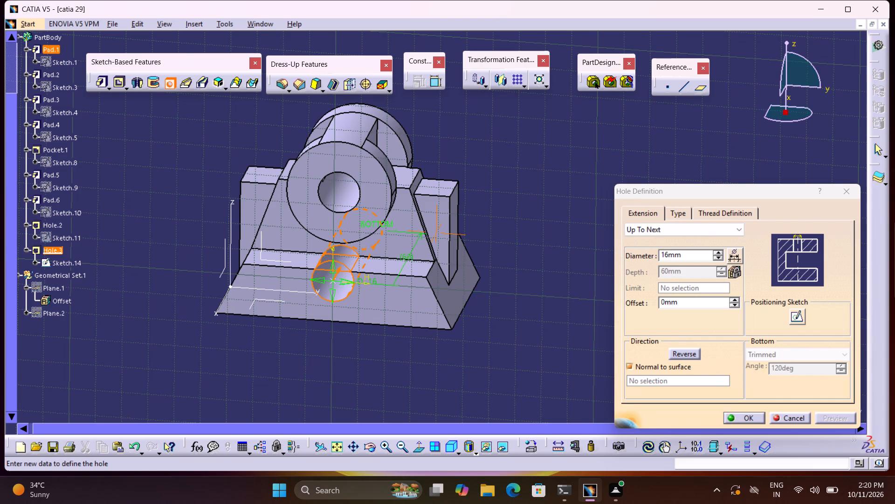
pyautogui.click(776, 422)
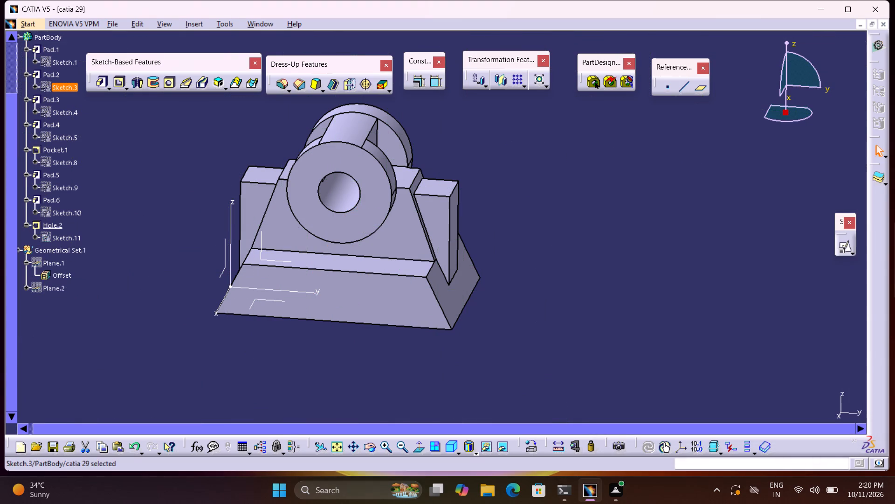
# Place a 16 mm diameter Up To Next hole on the outer face of the Pad.2 side block, and preview it.
pyautogui.moveTo(499, 310); pyautogui.dragTo(465, 329, button='middle')
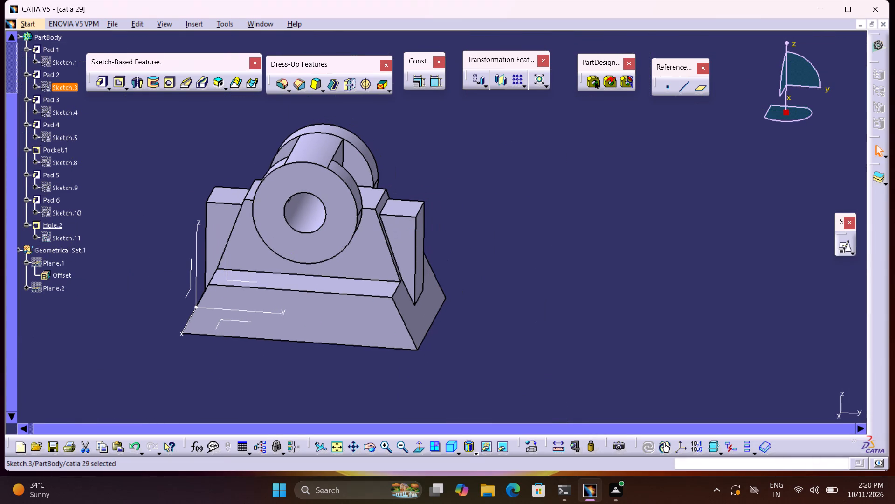
pyautogui.click(170, 82)
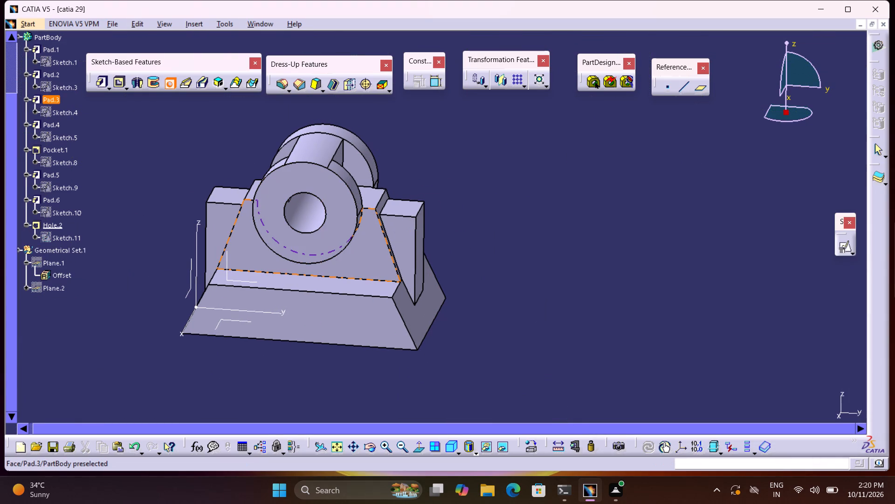
pyautogui.moveTo(371, 273); pyautogui.dragTo(236, 299, button='middle')
pyautogui.moveTo(326, 286); pyautogui.dragTo(235, 299, button='right')
pyautogui.scroll(1, 242, 299)
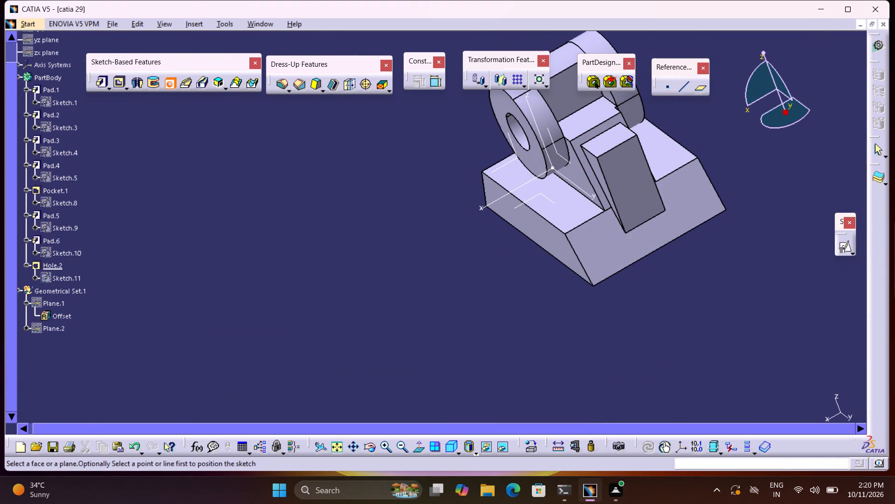
pyautogui.click(633, 216)
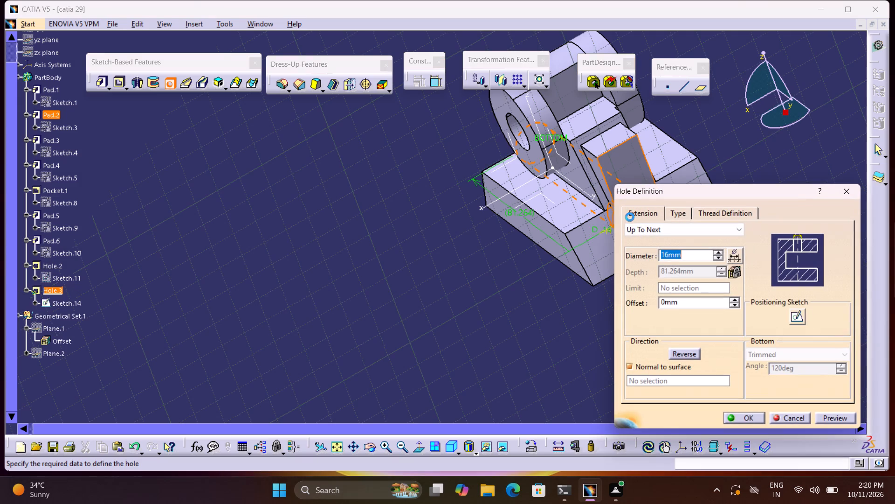
pyautogui.click(832, 421)
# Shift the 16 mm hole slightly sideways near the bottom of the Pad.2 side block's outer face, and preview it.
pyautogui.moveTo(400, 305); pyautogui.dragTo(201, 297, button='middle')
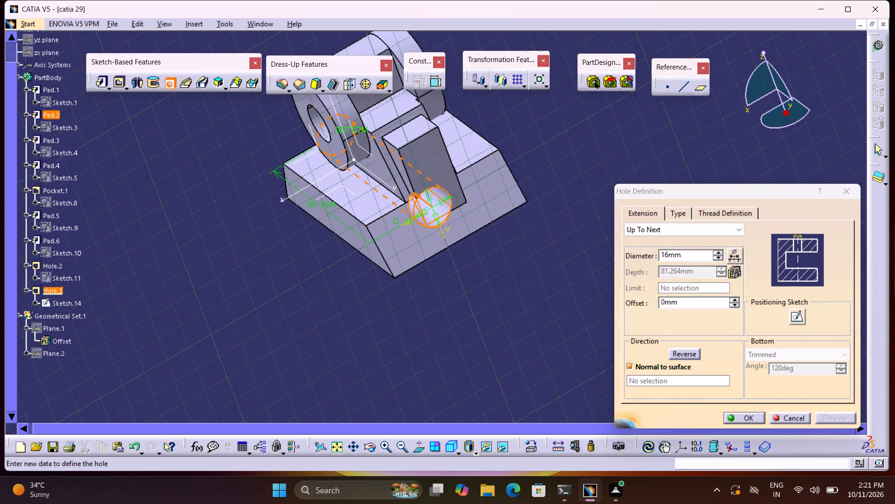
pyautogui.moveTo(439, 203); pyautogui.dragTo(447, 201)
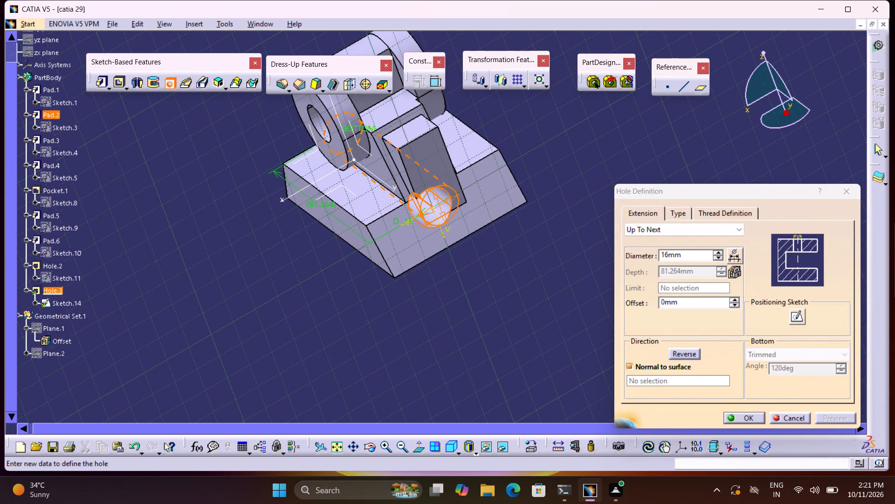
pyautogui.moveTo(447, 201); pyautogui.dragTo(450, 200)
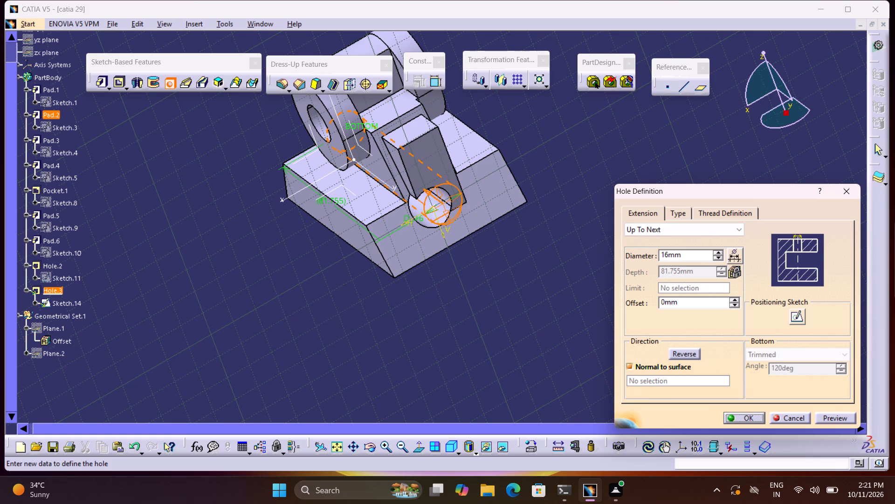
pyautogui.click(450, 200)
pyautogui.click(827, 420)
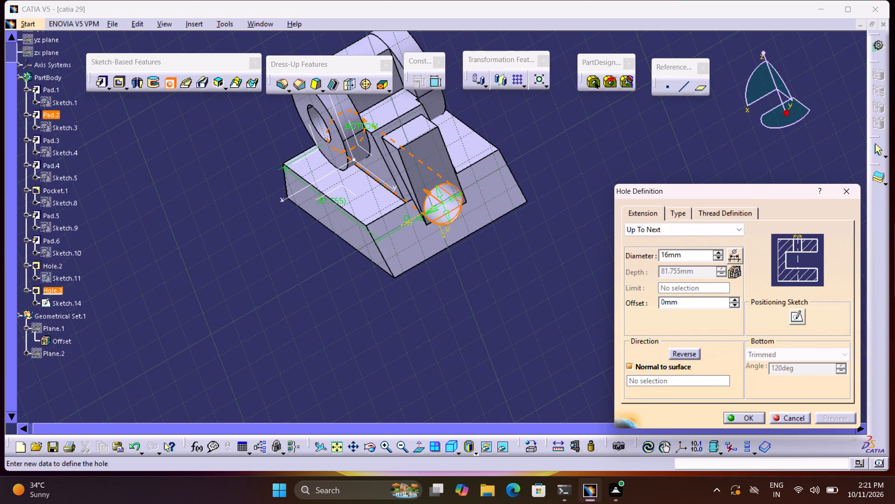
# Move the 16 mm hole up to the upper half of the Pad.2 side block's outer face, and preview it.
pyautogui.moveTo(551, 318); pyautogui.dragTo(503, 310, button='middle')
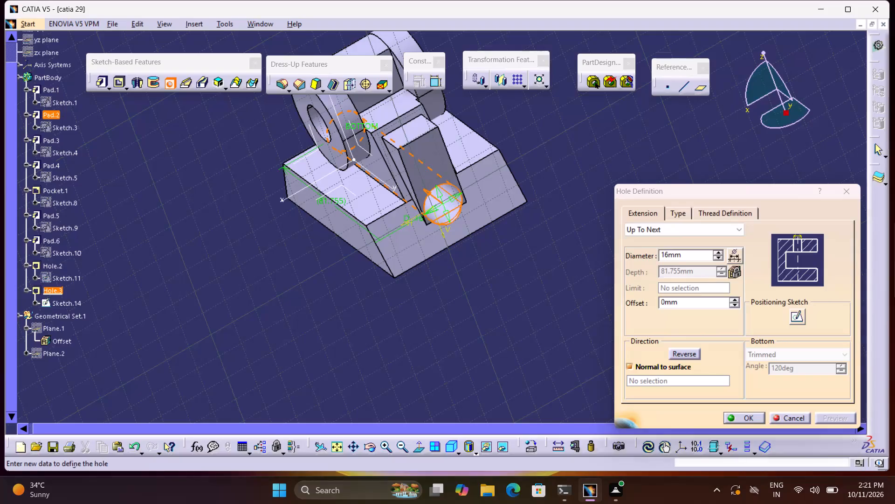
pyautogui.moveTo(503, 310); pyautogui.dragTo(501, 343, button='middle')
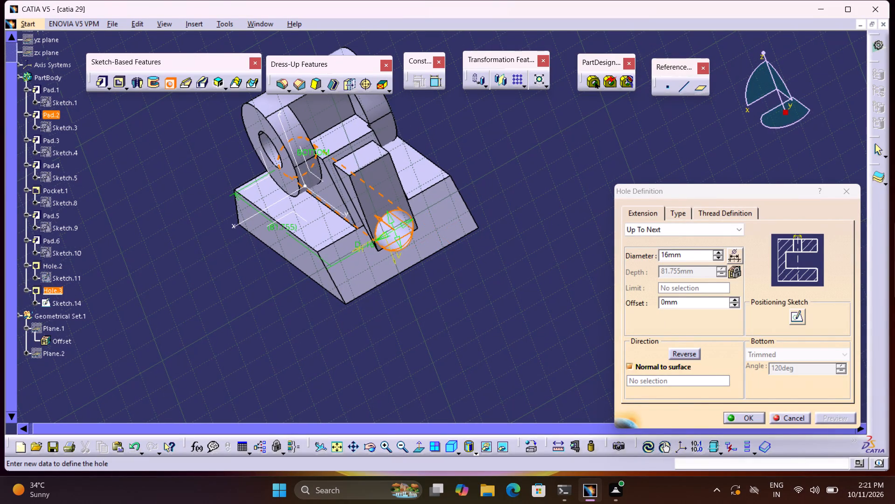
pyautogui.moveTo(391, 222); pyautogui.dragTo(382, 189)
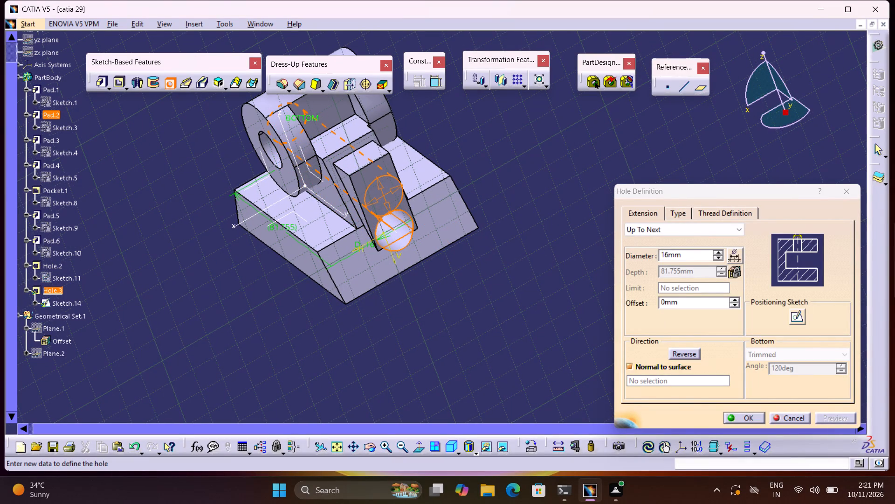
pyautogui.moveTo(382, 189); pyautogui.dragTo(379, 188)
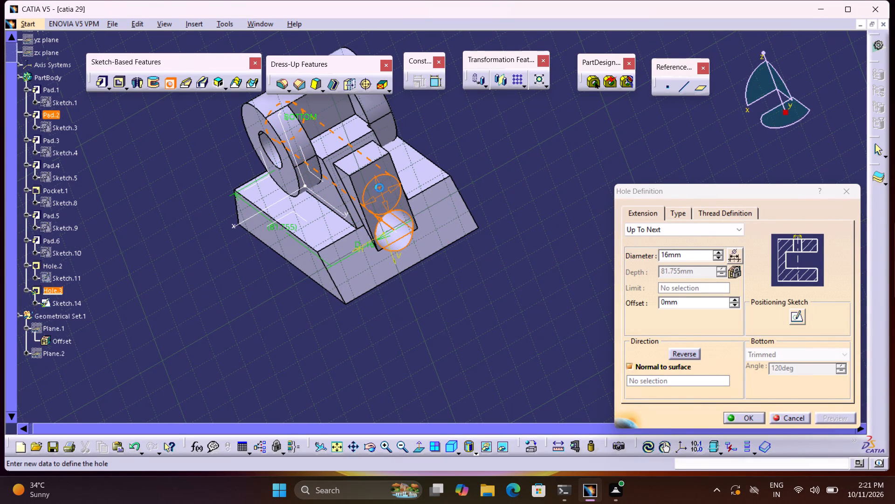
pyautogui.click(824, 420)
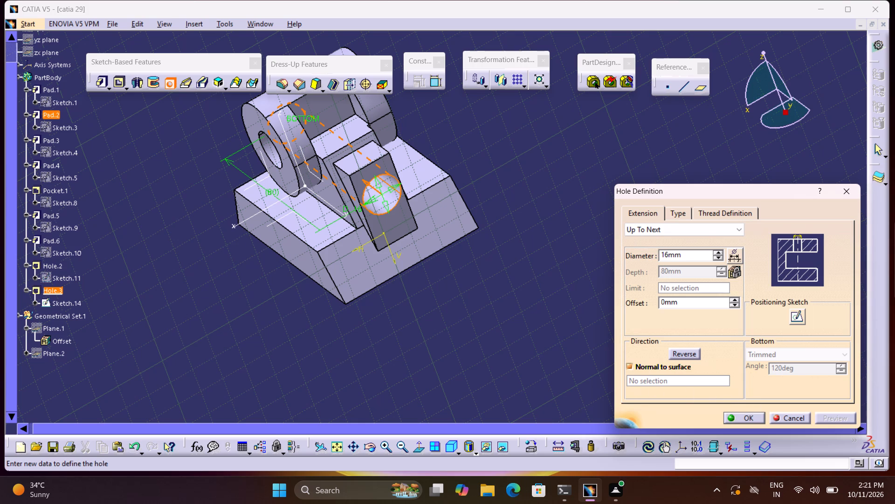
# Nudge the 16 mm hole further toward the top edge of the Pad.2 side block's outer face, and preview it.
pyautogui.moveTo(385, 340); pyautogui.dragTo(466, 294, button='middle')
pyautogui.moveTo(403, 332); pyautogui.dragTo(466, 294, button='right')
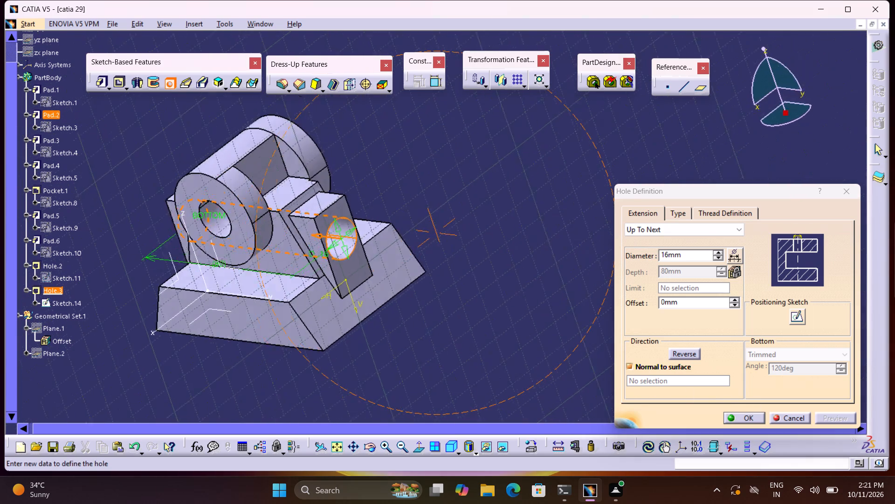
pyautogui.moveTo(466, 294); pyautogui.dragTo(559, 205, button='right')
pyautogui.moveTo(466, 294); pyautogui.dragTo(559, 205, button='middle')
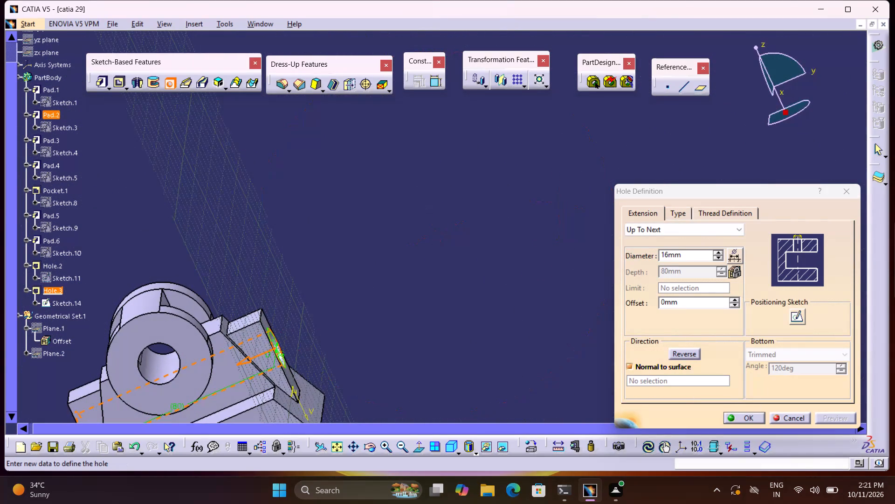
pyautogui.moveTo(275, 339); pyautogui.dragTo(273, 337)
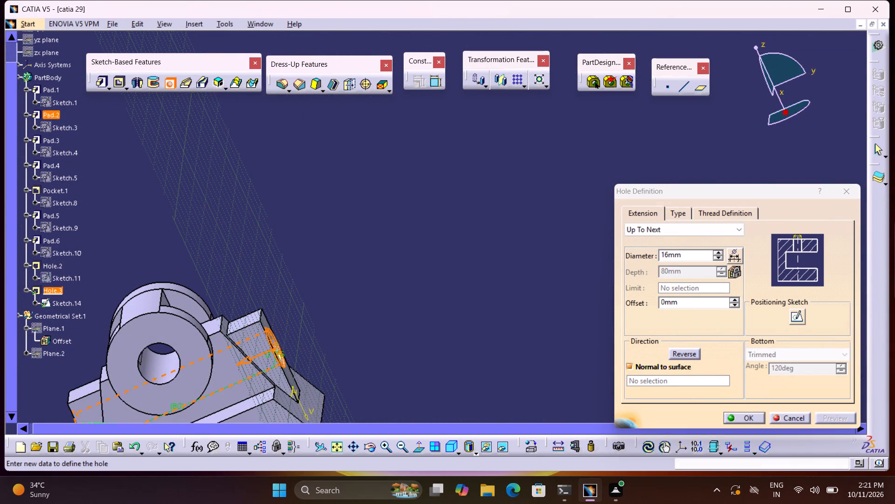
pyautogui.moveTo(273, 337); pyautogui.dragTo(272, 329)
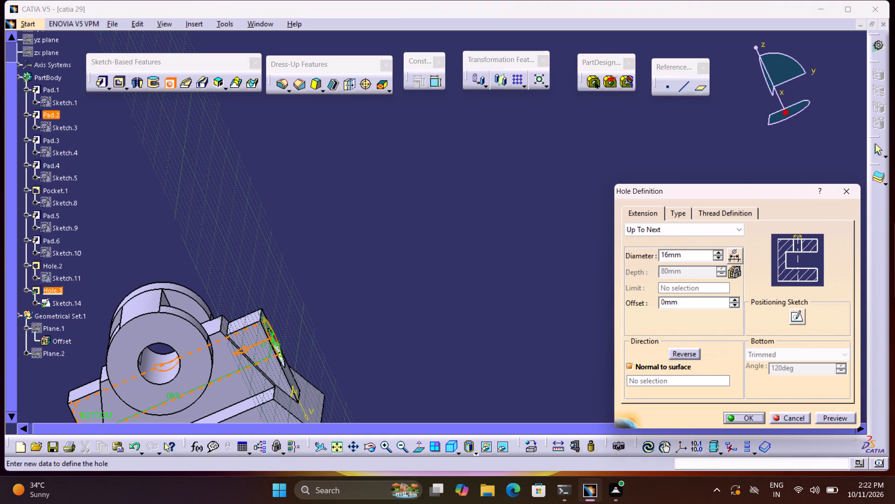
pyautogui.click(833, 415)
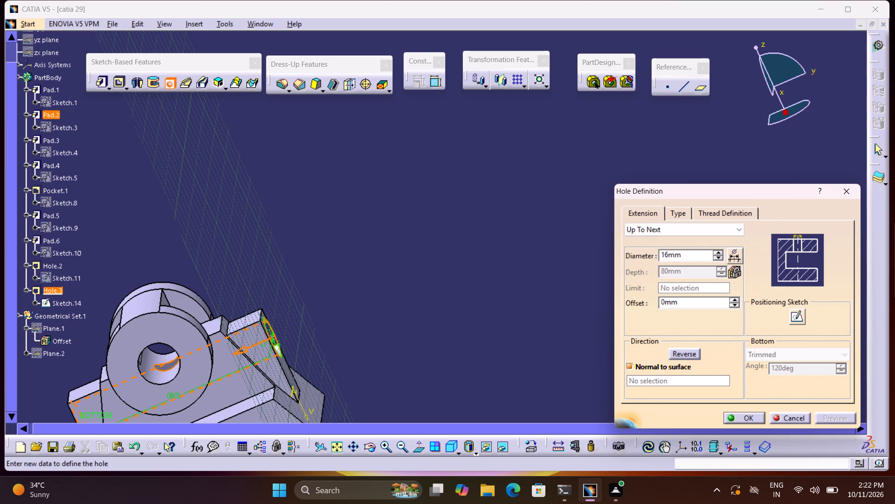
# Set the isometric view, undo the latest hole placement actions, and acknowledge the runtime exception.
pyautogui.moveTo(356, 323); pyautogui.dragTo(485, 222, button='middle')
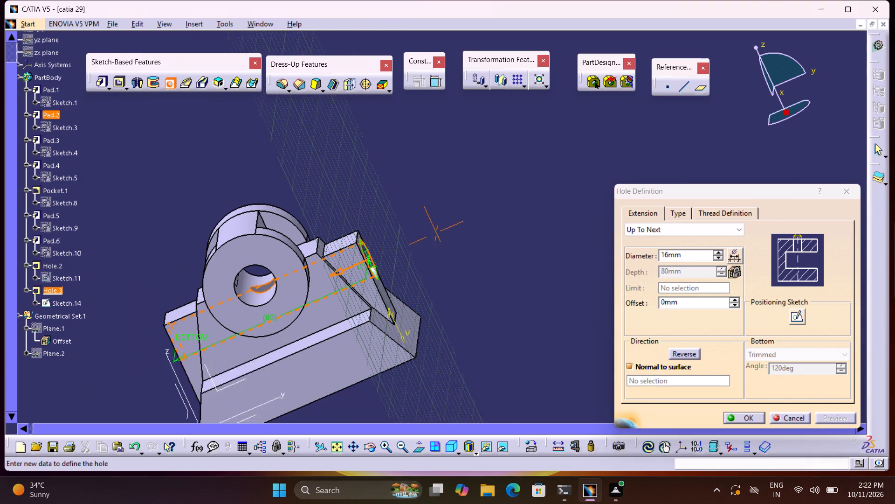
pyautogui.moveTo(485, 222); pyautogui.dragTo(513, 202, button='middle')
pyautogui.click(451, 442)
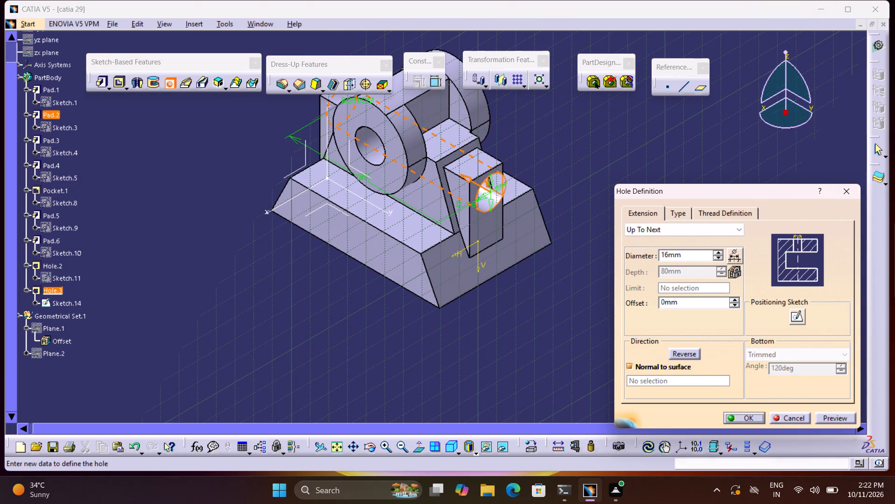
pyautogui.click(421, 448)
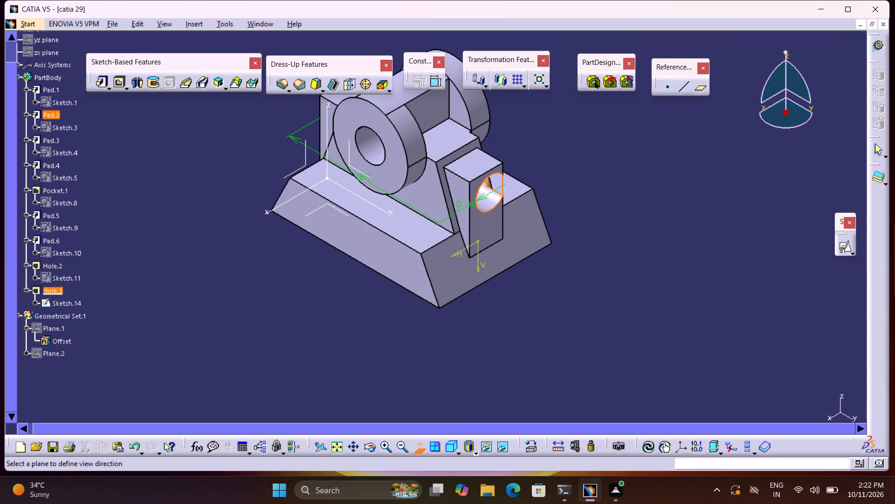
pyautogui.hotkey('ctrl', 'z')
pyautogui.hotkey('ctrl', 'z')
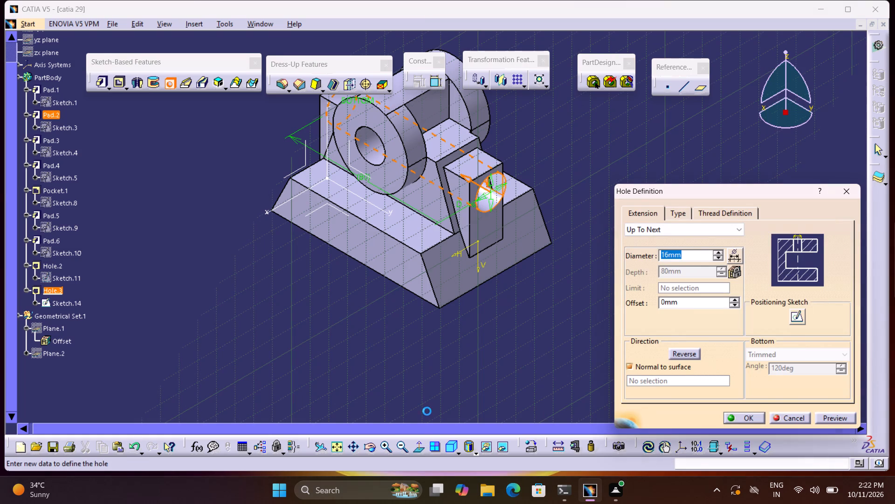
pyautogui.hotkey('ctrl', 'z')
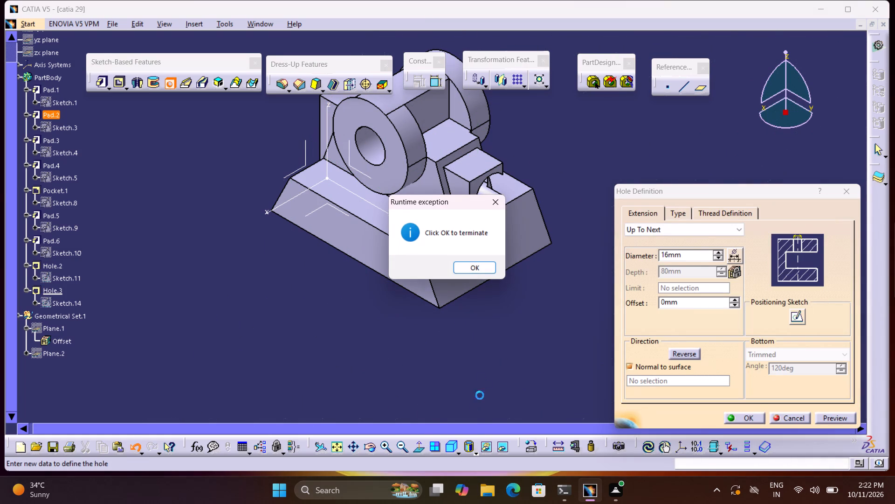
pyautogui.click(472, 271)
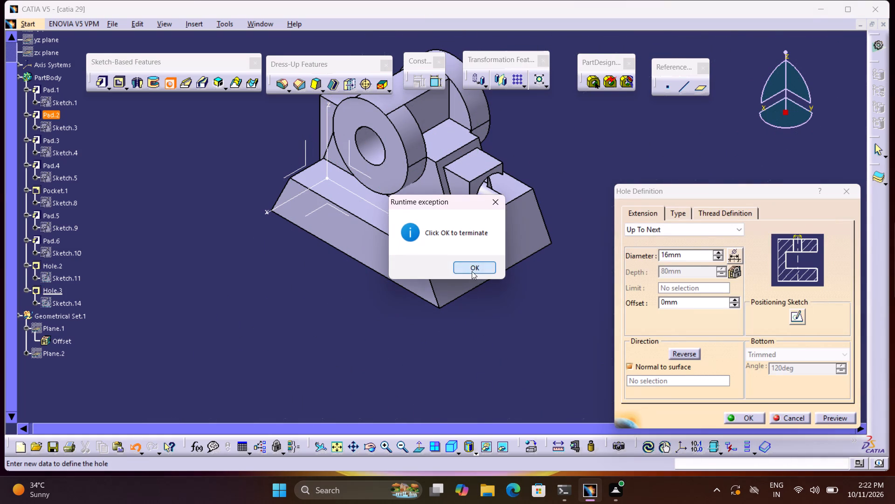
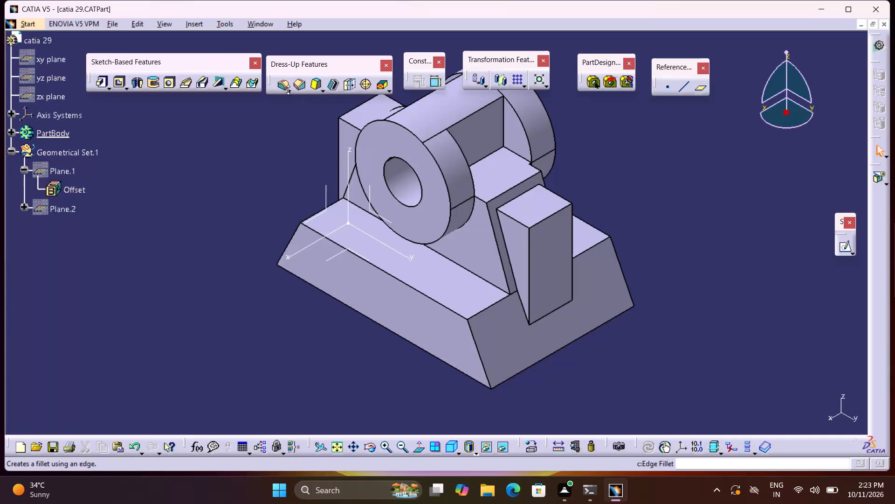
# Start an Edge Fillet and select three of the slanted corner edges of the tapered base block.
pyautogui.click(285, 88)
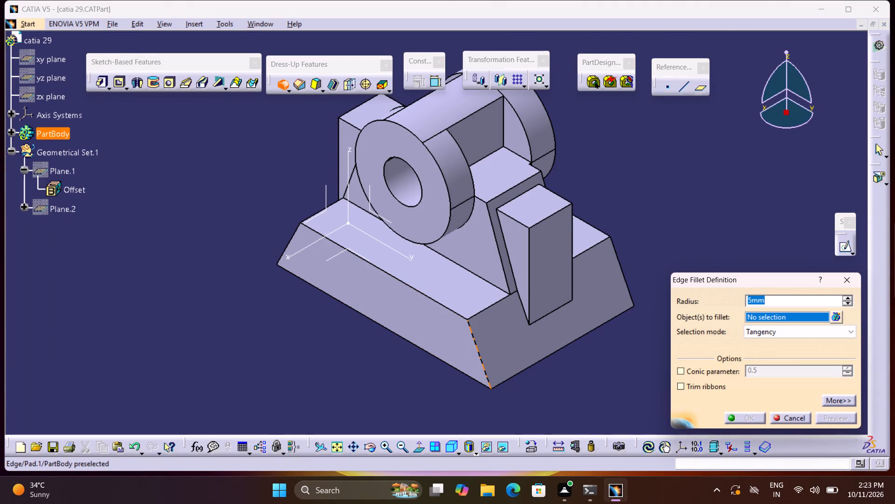
pyautogui.click(478, 351)
pyautogui.click(624, 271)
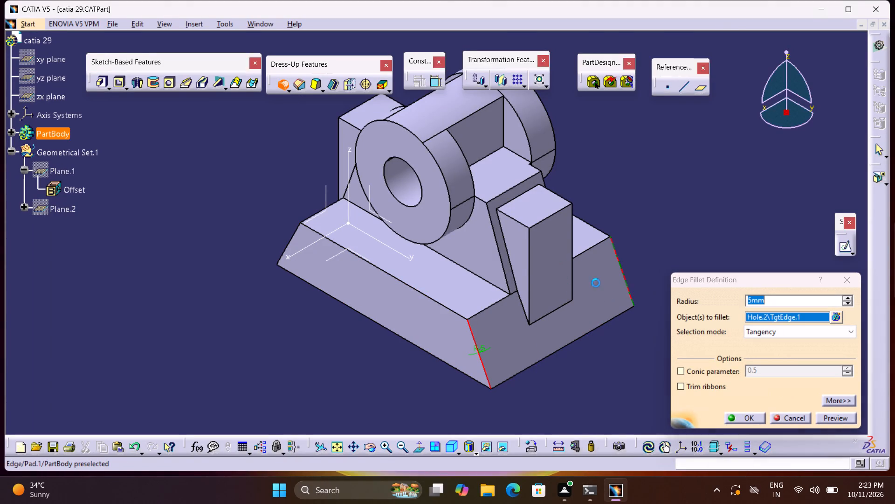
pyautogui.click(291, 236)
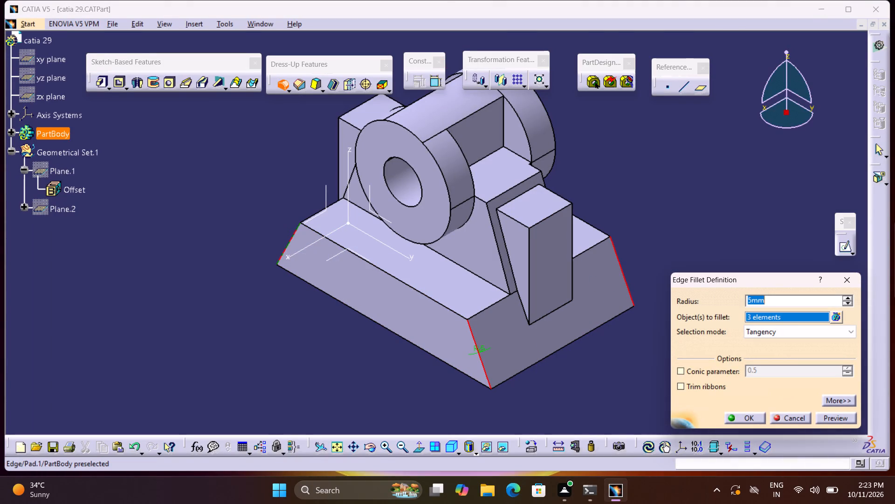
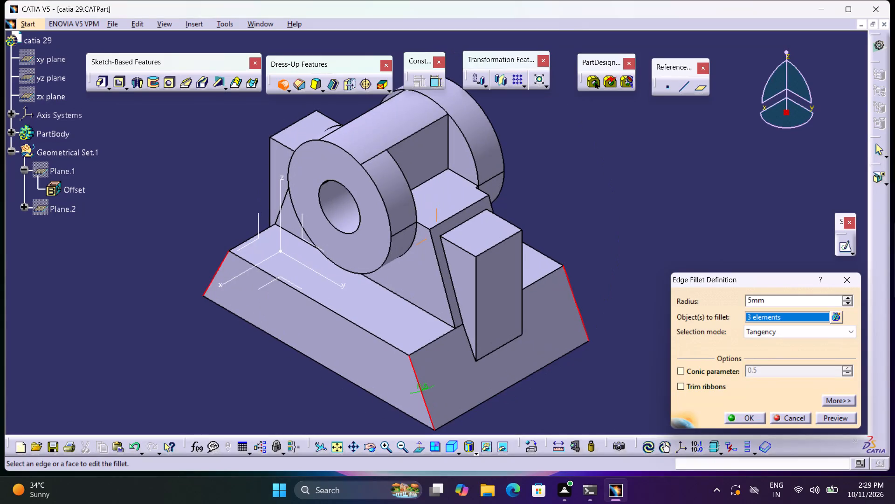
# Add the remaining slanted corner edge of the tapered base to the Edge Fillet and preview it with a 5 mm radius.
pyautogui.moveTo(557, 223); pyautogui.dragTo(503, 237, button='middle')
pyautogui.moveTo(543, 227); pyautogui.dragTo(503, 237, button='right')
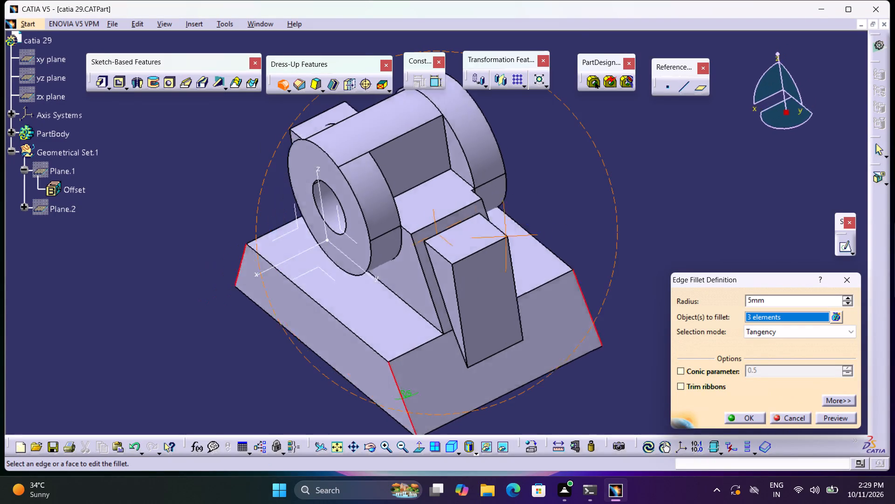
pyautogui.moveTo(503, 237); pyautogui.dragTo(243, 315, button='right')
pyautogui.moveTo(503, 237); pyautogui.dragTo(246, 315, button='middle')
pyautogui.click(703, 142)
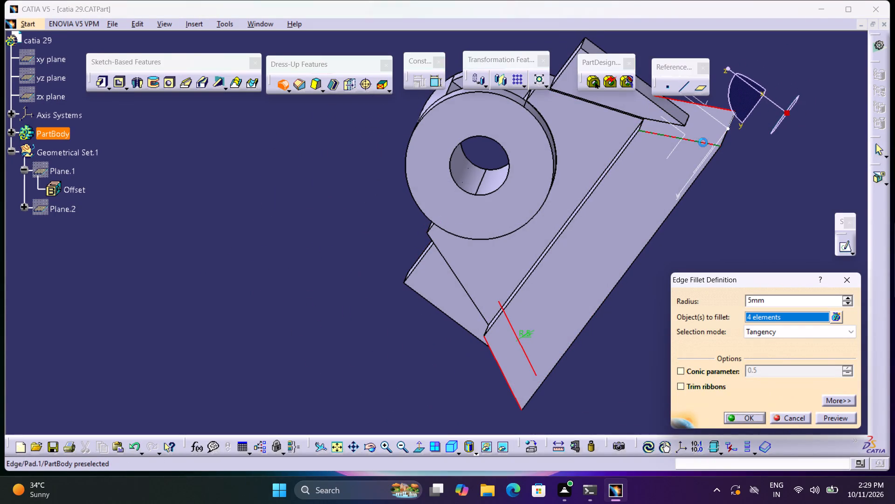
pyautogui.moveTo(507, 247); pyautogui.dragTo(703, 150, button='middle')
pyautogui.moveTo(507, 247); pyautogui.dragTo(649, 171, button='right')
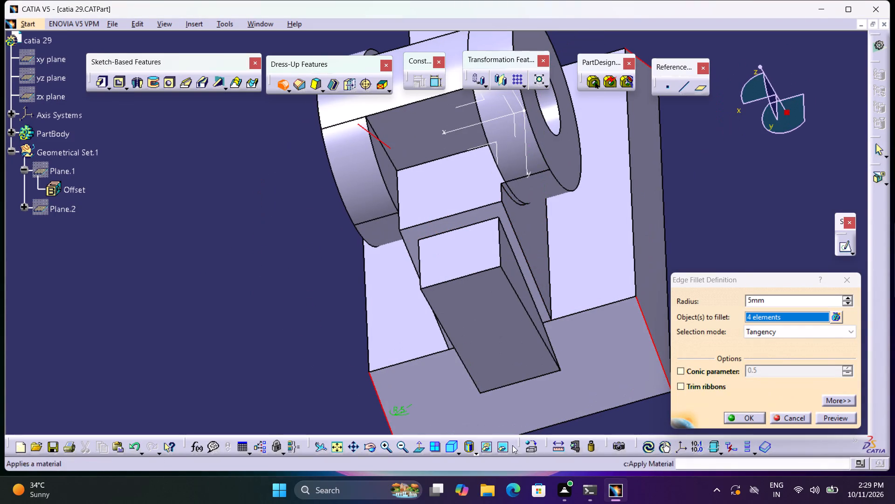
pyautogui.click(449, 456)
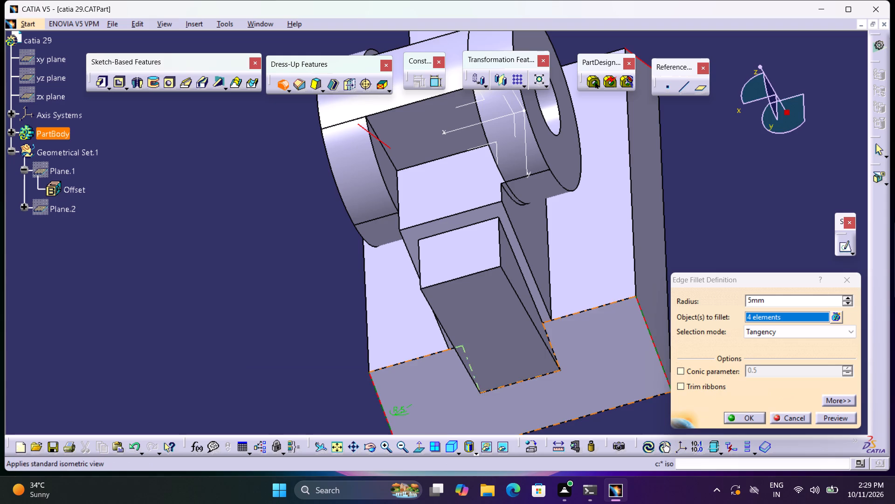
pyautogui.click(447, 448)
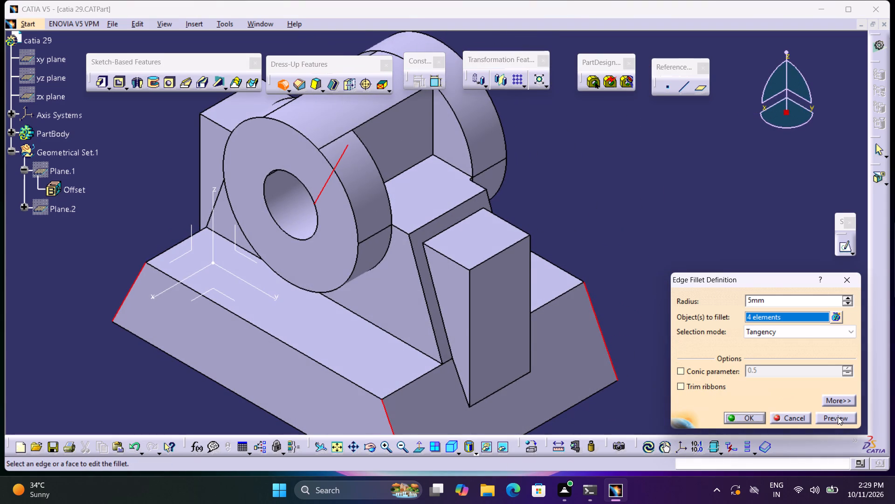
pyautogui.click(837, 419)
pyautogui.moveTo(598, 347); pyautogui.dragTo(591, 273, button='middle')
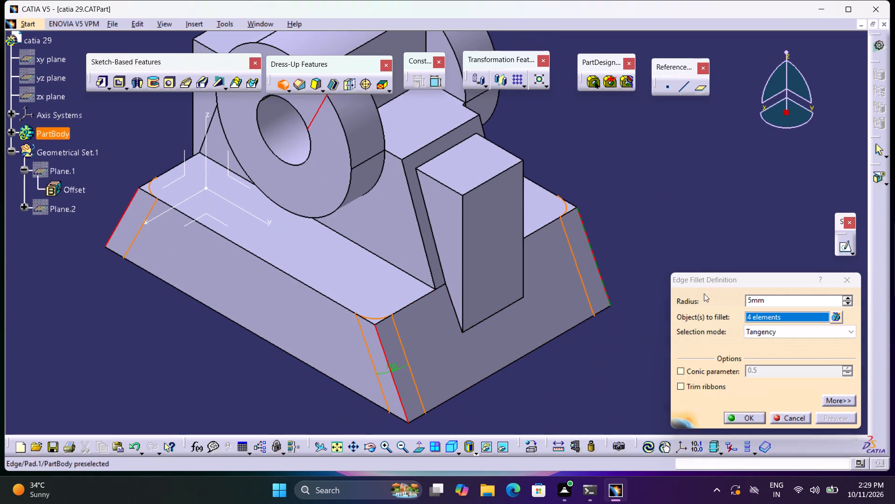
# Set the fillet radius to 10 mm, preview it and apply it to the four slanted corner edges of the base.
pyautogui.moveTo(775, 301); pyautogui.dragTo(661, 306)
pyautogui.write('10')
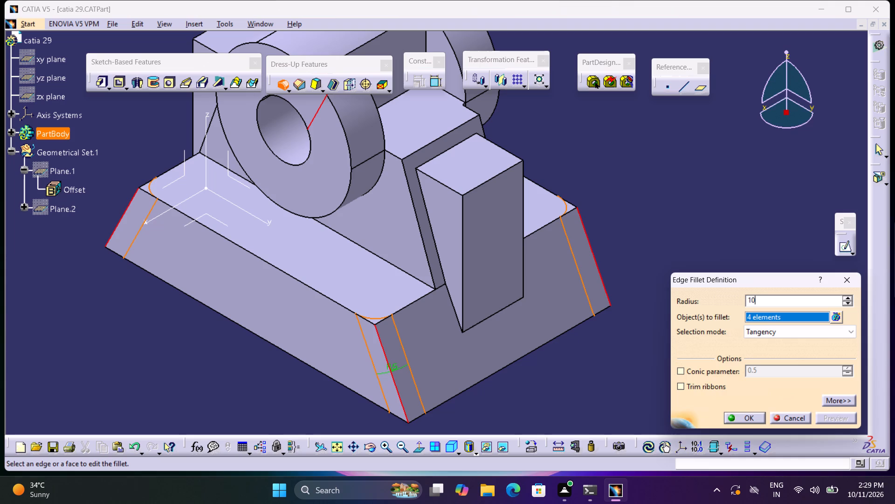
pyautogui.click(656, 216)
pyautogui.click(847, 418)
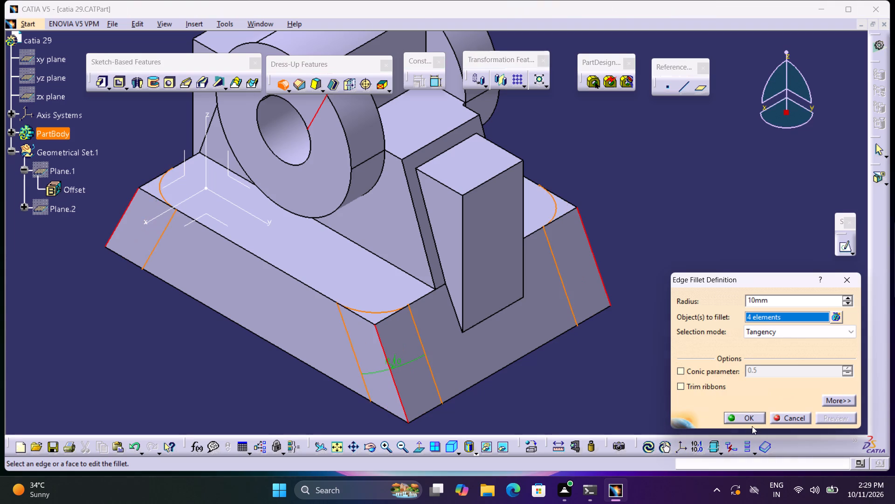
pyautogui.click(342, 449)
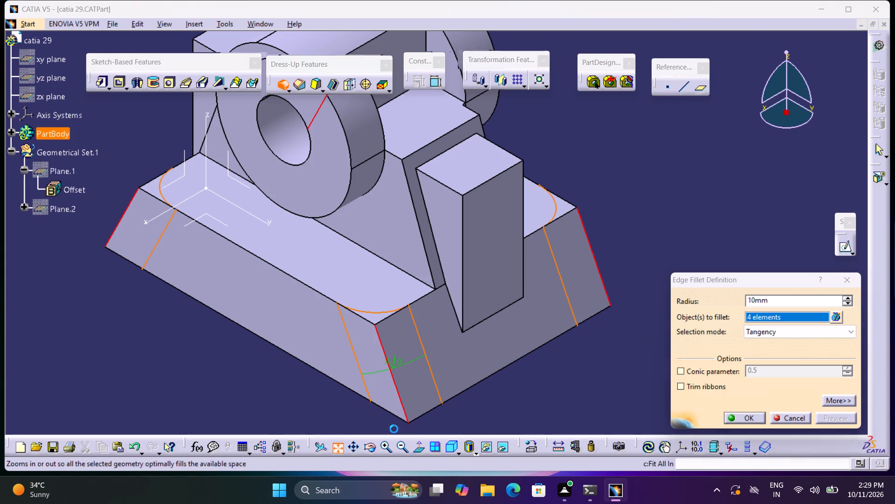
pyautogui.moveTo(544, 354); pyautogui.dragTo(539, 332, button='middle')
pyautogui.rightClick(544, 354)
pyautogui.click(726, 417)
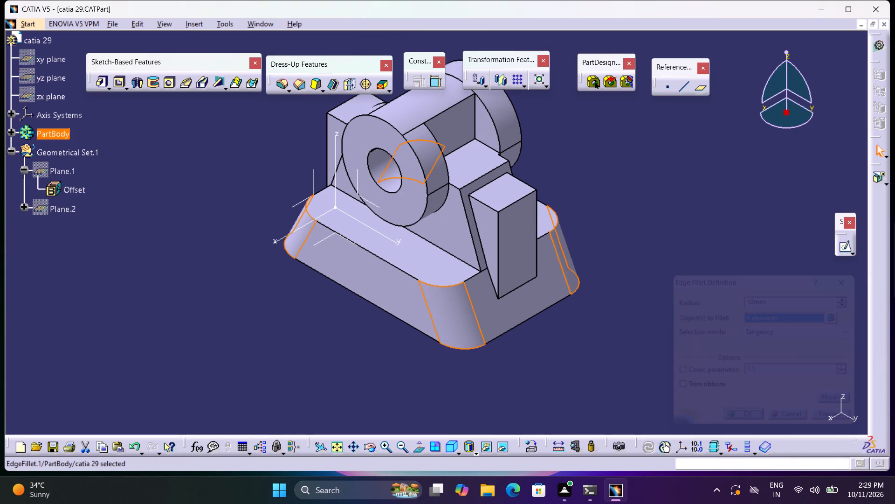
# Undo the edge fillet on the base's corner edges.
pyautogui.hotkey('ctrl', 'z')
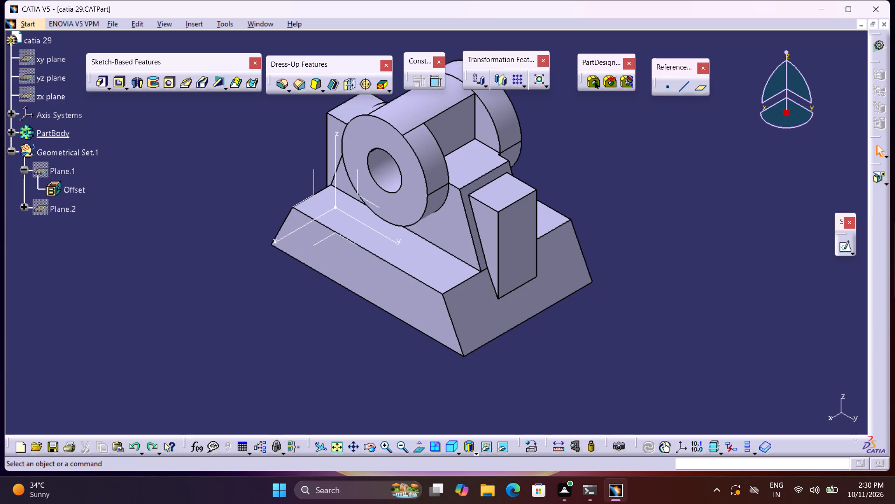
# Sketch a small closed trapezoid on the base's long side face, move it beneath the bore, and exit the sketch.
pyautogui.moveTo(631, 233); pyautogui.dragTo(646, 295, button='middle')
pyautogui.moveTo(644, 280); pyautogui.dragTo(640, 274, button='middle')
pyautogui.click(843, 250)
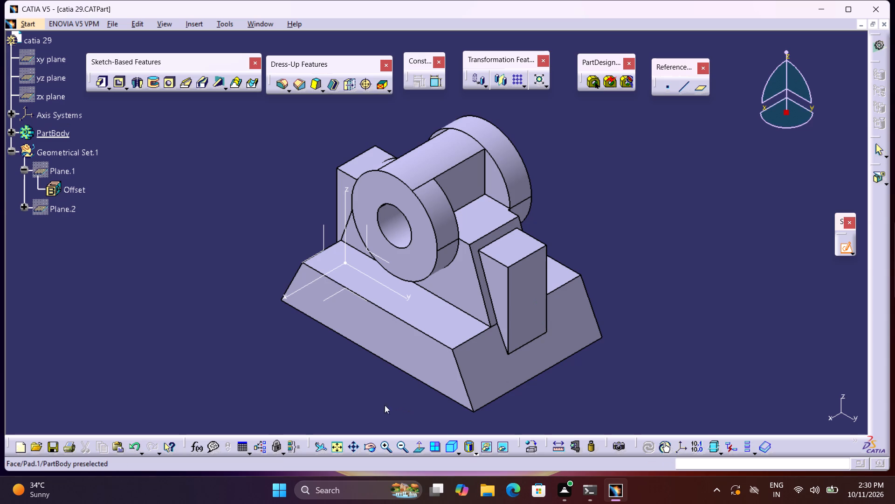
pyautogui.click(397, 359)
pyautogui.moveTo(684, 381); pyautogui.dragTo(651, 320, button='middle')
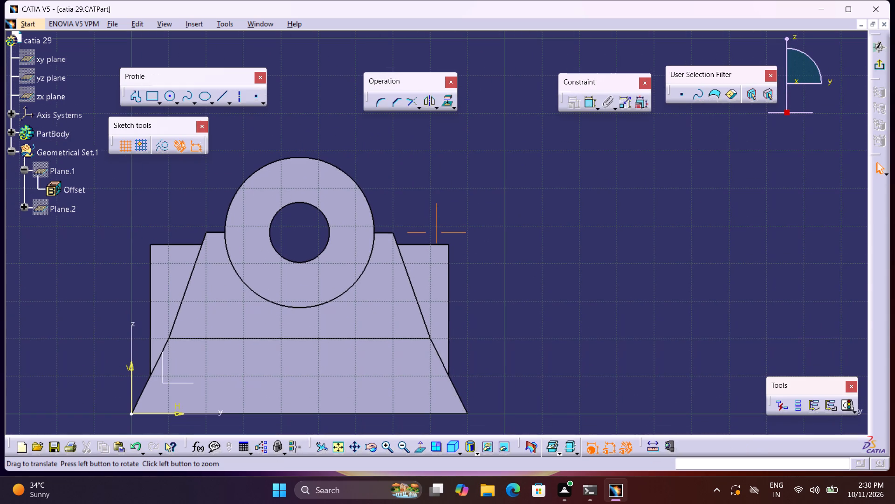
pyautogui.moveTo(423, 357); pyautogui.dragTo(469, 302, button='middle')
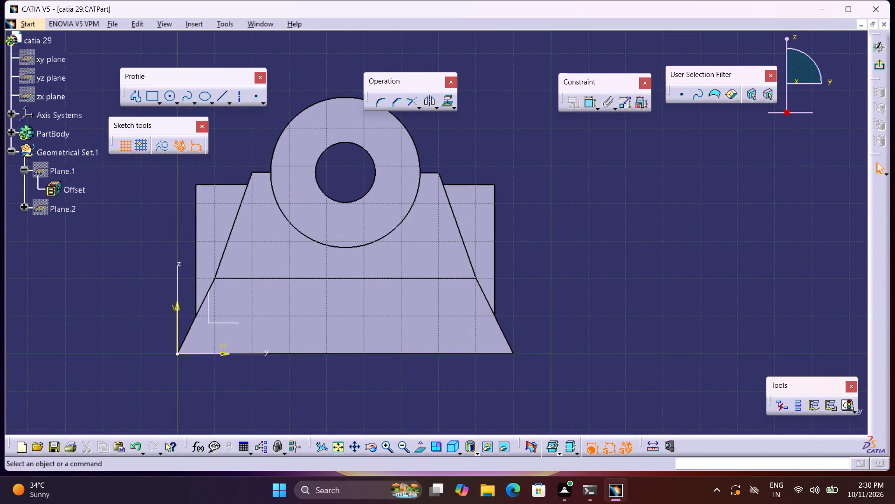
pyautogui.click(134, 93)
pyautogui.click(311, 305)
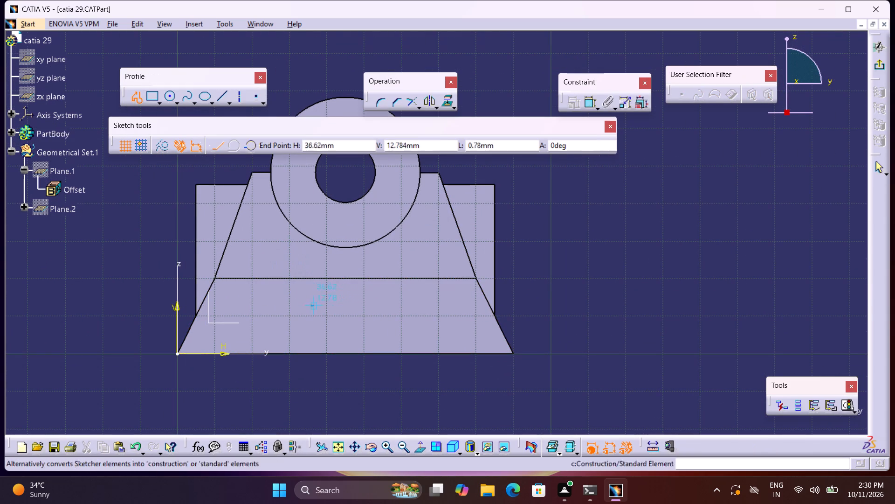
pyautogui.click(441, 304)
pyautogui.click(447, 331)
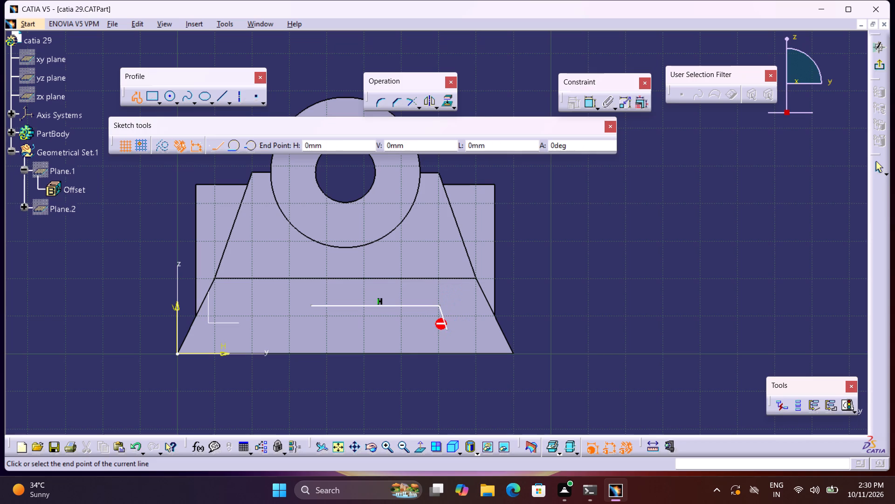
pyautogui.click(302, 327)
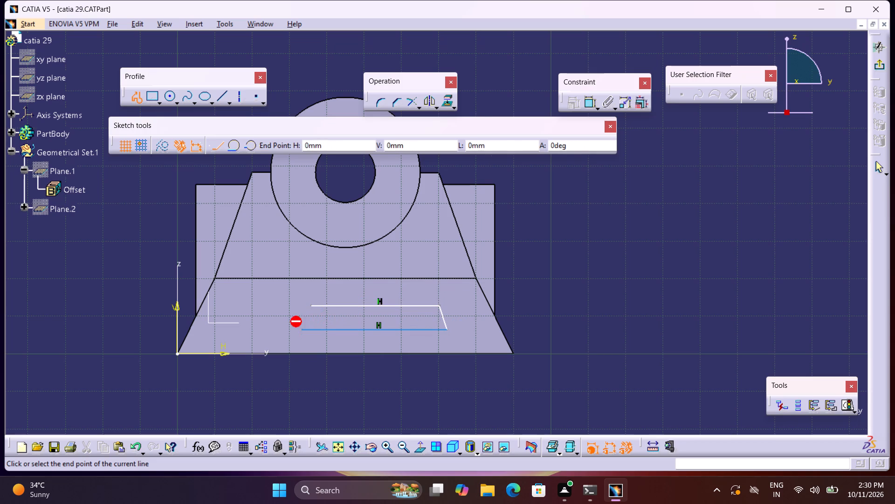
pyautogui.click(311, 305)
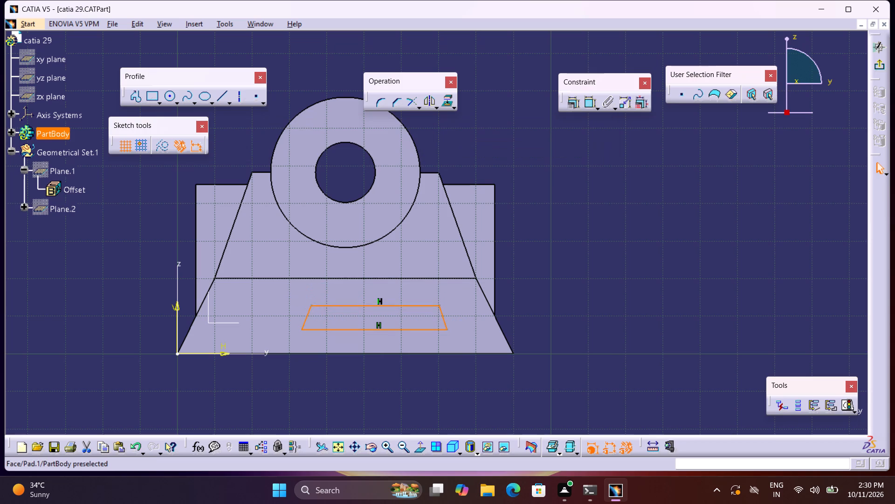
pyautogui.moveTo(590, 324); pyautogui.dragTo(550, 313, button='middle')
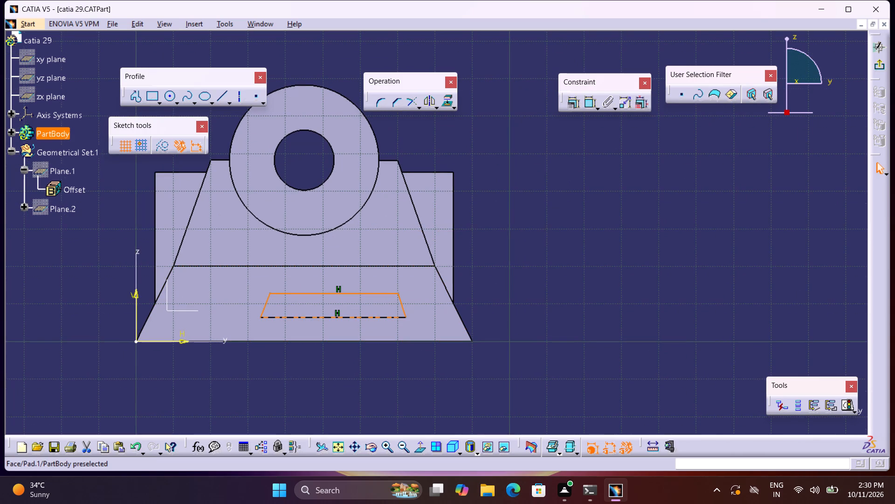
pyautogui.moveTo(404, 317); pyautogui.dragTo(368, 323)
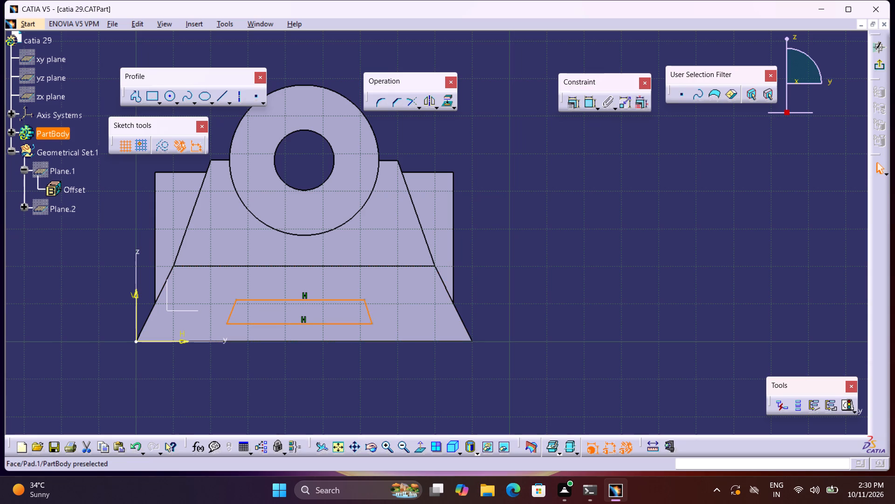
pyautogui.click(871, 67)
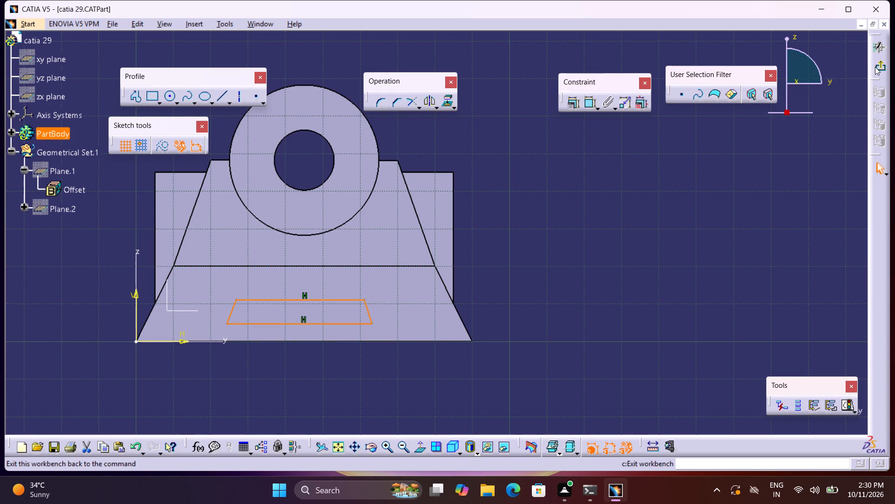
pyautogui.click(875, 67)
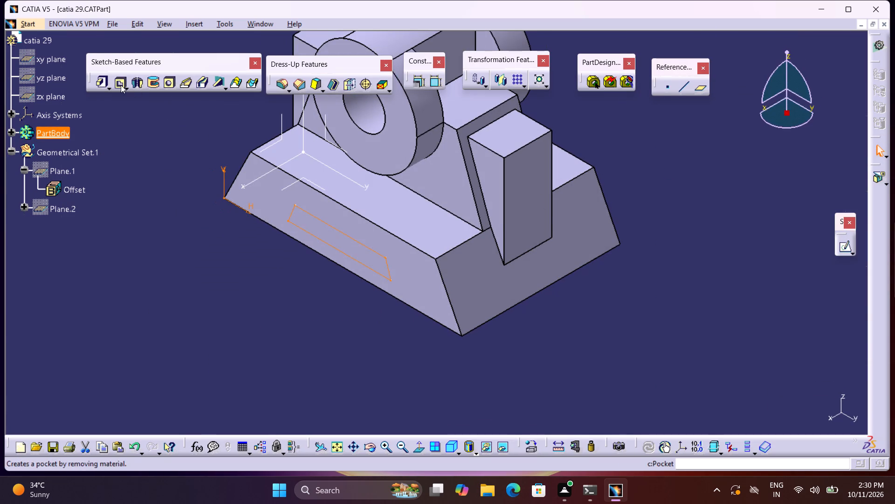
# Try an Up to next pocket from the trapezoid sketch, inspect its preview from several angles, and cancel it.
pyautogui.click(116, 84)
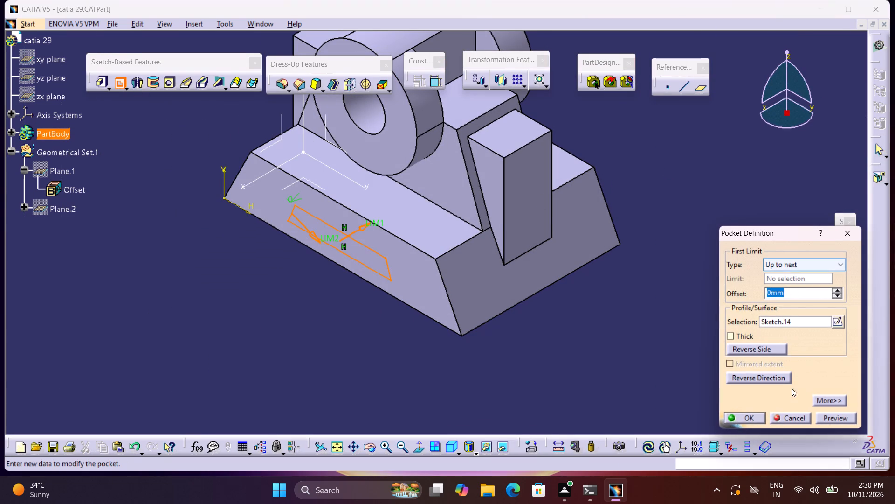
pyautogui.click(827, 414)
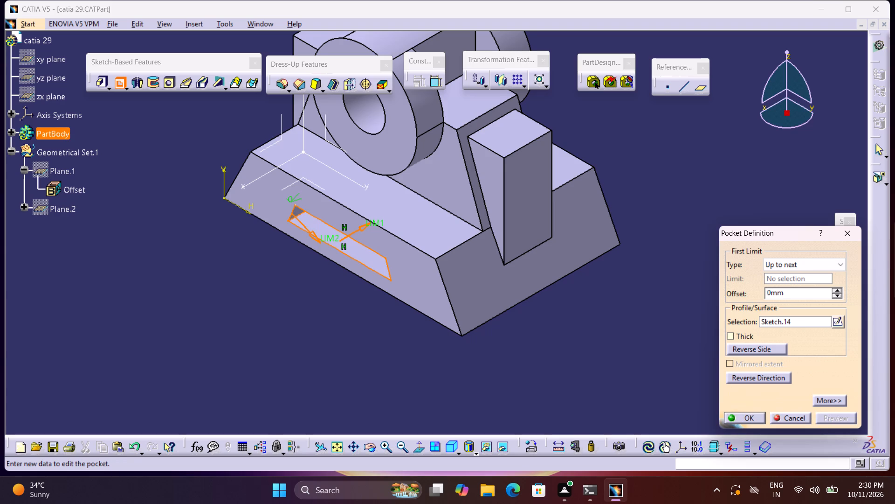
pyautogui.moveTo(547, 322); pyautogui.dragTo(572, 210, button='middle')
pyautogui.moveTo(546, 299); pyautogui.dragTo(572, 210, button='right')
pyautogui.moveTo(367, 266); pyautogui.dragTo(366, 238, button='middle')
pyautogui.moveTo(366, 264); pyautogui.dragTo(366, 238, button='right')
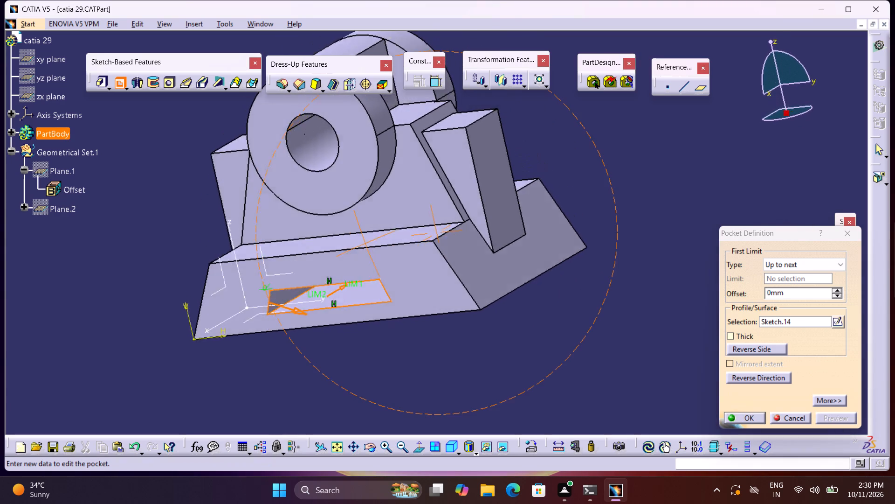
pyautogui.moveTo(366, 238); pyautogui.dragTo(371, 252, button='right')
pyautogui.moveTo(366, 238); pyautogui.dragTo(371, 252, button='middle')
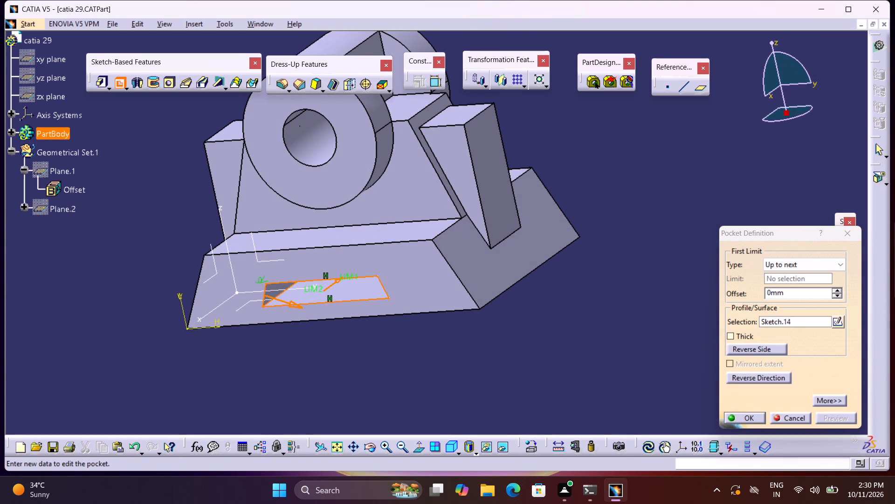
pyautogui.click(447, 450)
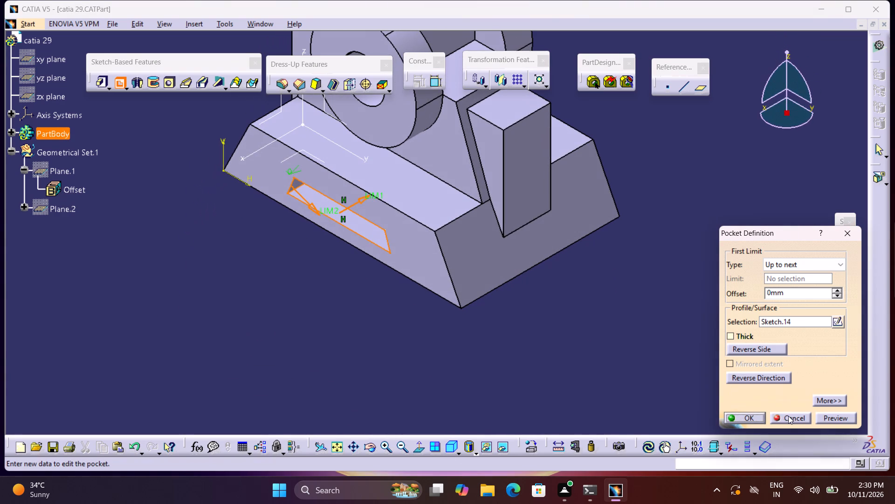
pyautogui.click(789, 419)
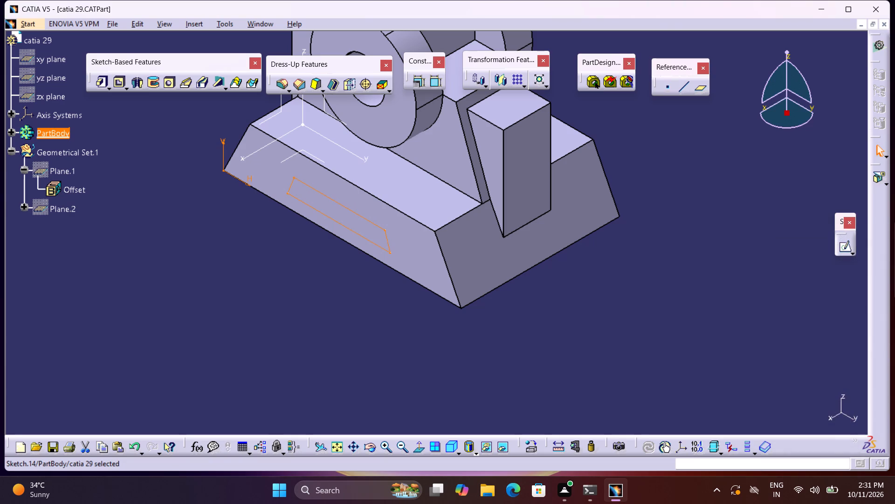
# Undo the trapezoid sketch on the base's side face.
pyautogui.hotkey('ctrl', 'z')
# Save the part to the Desktop as a CATPart named catia 29, copying the file name for reuse.
pyautogui.moveTo(642, 189); pyautogui.dragTo(654, 262, button='middle')
pyautogui.rightClick(642, 190)
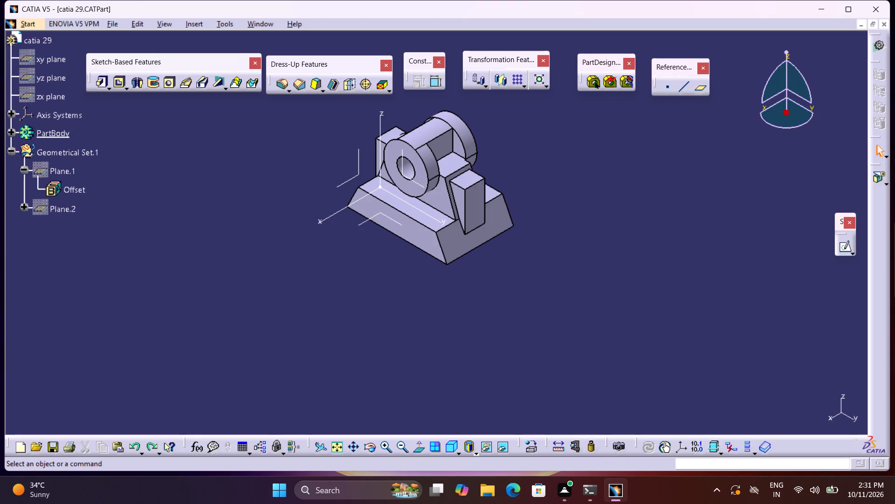
pyautogui.click(51, 448)
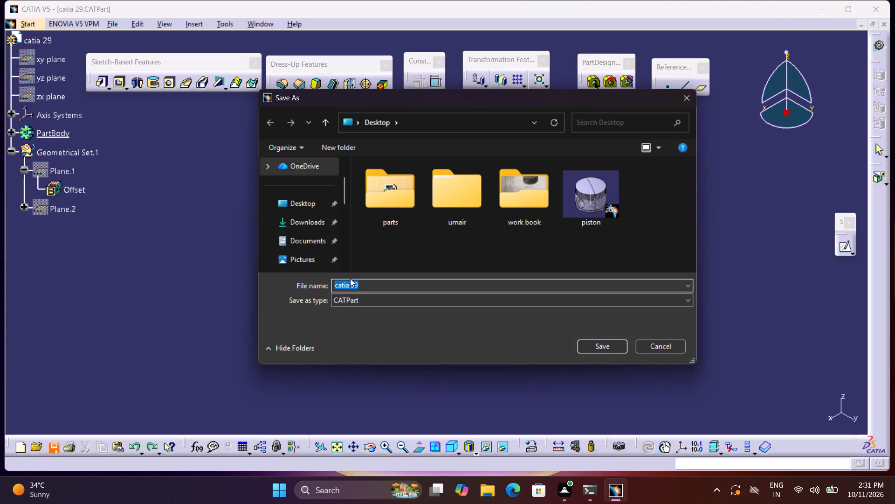
pyautogui.hotkey('ctrl', 'c')
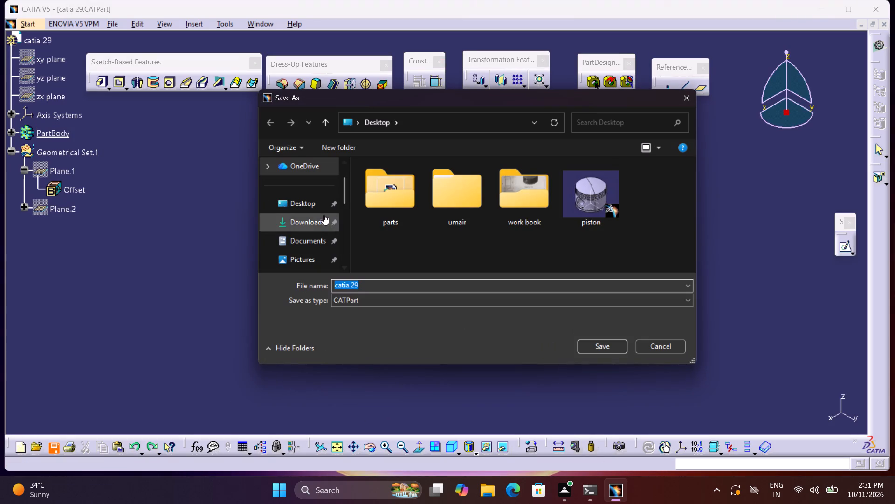
pyautogui.click(319, 208)
pyautogui.click(601, 344)
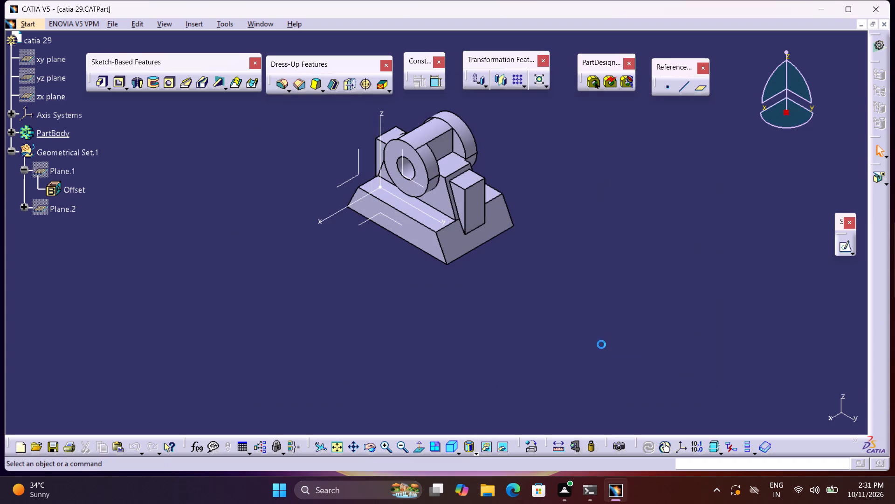
# Start a print of the part and set the paper format to A4 ISO.
pyautogui.hotkey('ctrl', 'p')
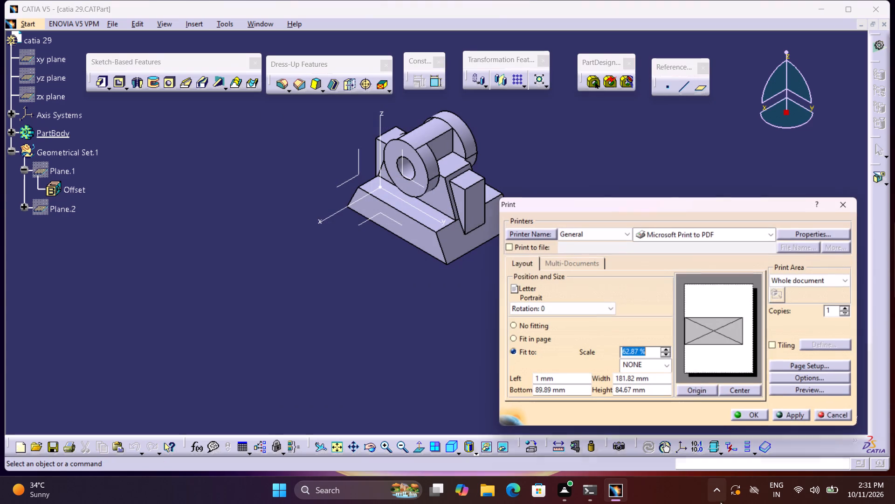
pyautogui.click(797, 366)
pyautogui.click(696, 367)
pyautogui.scroll(-2, 688, 378)
pyautogui.click(684, 378)
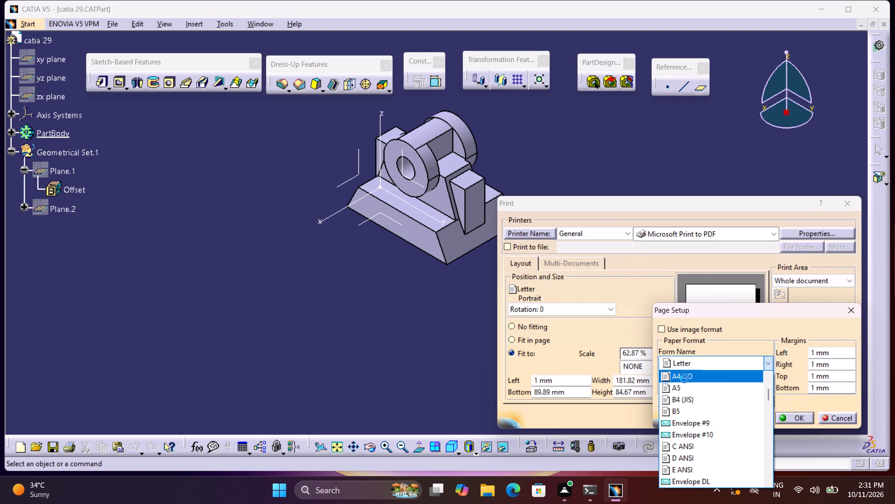
pyautogui.click(782, 420)
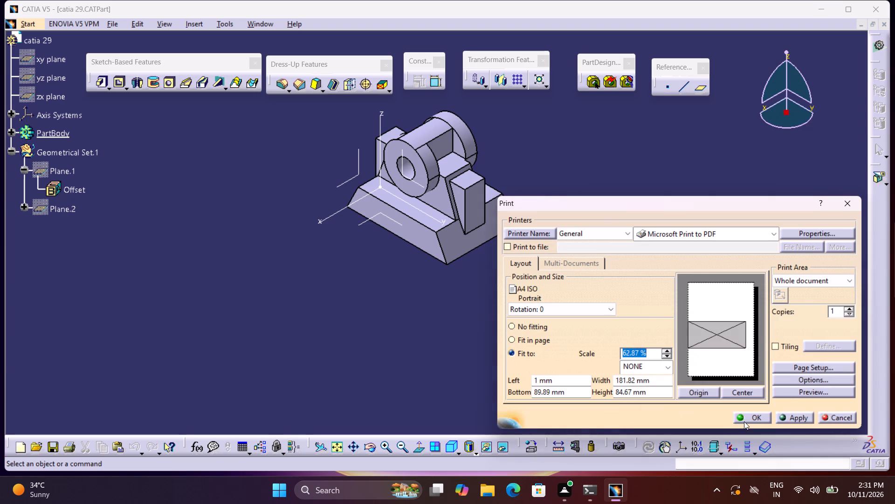
# Print the part to a PDF file named catia 29 on the Desktop.
pyautogui.click(744, 421)
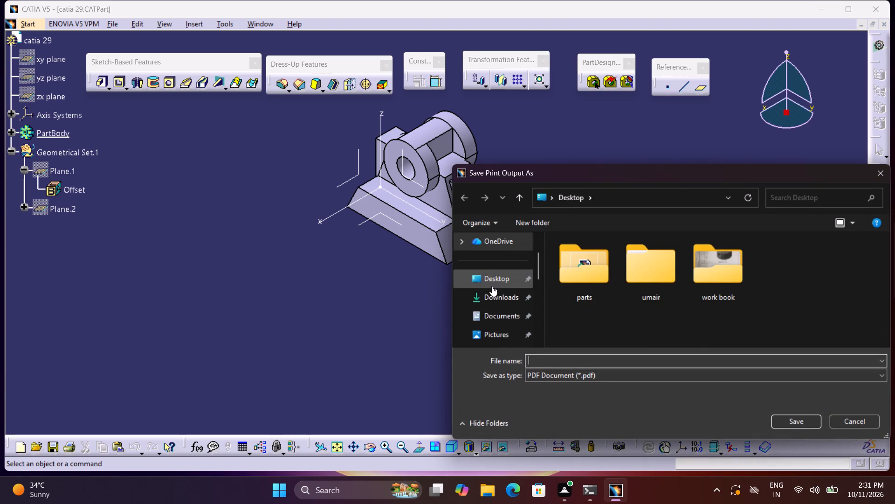
pyautogui.click(492, 286)
pyautogui.click(547, 356)
pyautogui.hotkey('ctrl', 'v')
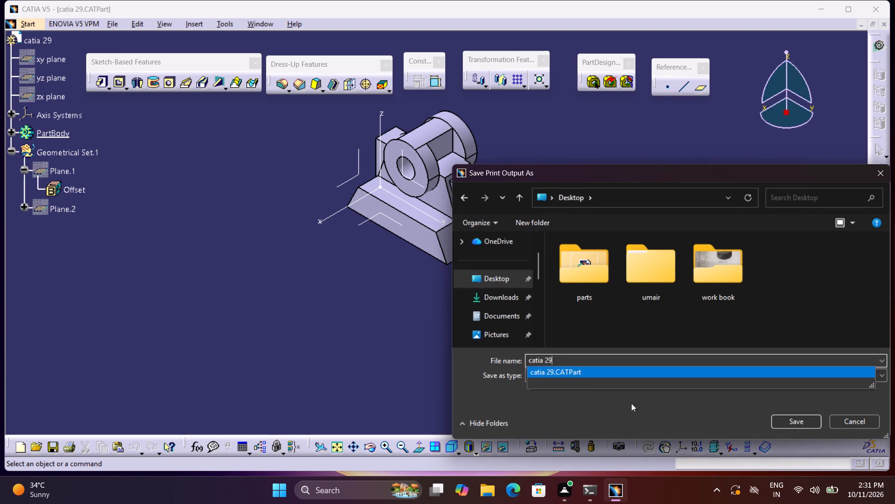
pyautogui.click(783, 420)
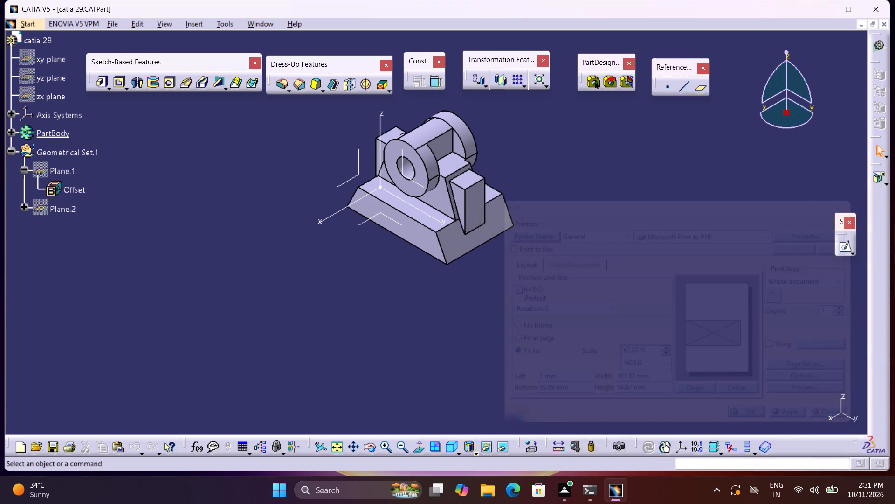